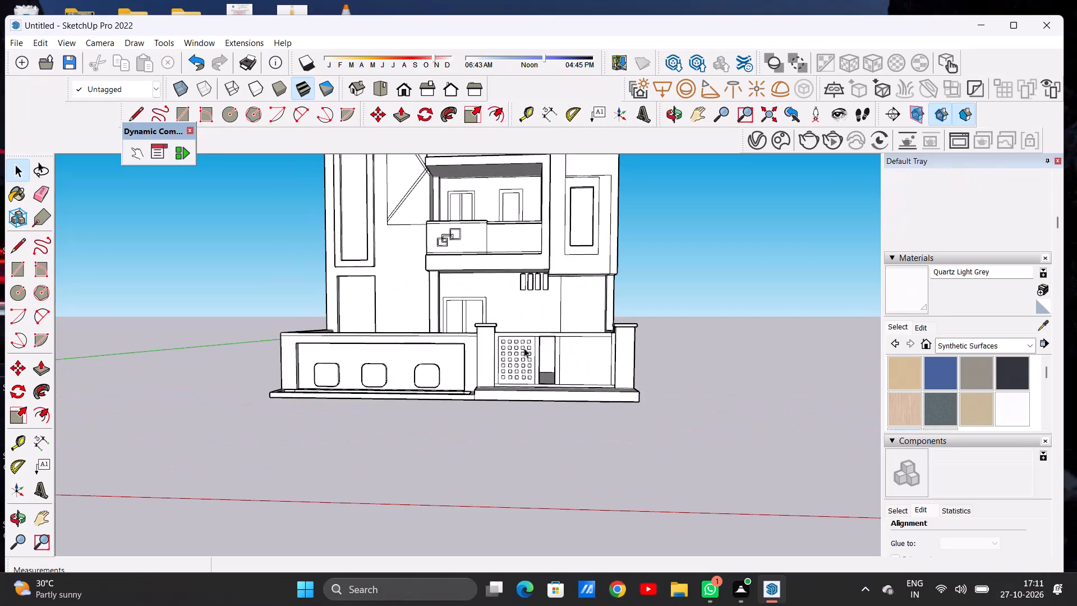
Choose Color H02 from the Colors material collection and paint the gate's perforated panel with it.
scroll(524, 348, "up", 6)
scroll(424, 357, "down", 3)
scroll(471, 346, "up", 2)
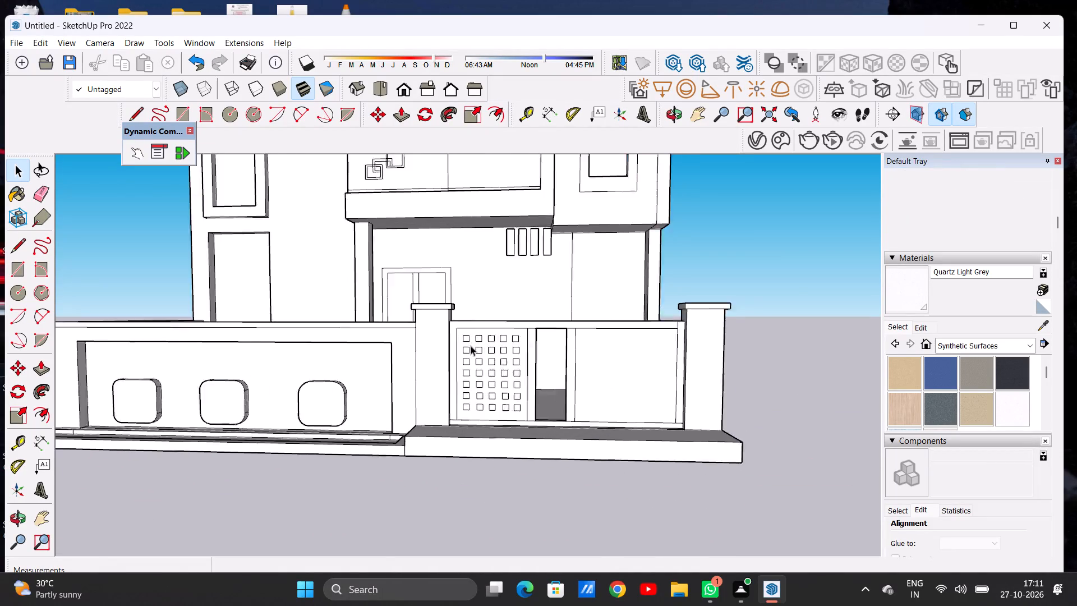
scroll(471, 346, "up", 5)
left_click(951, 347)
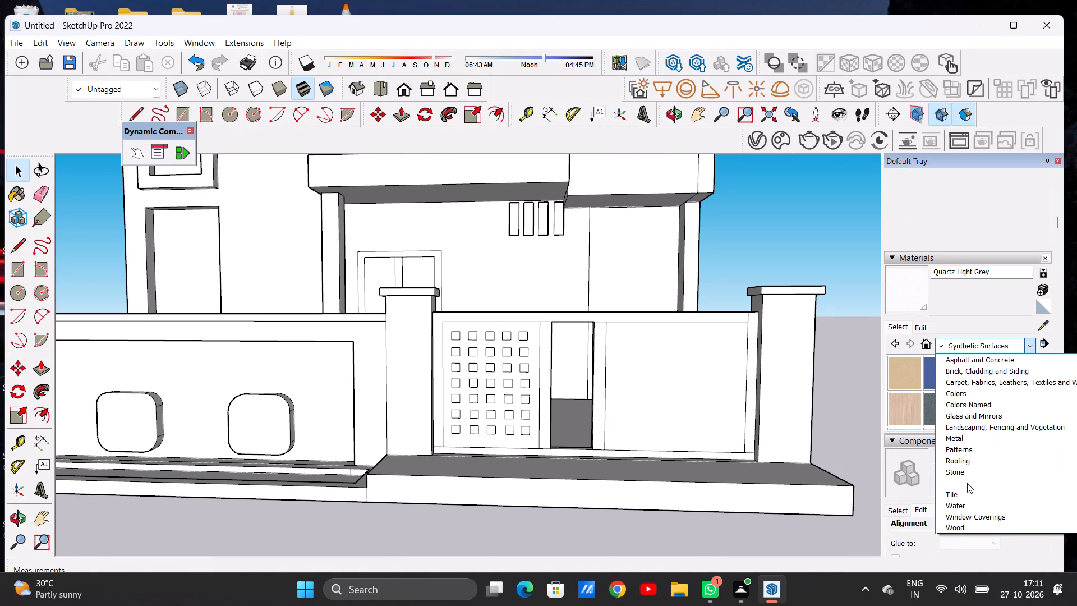
left_click(964, 389)
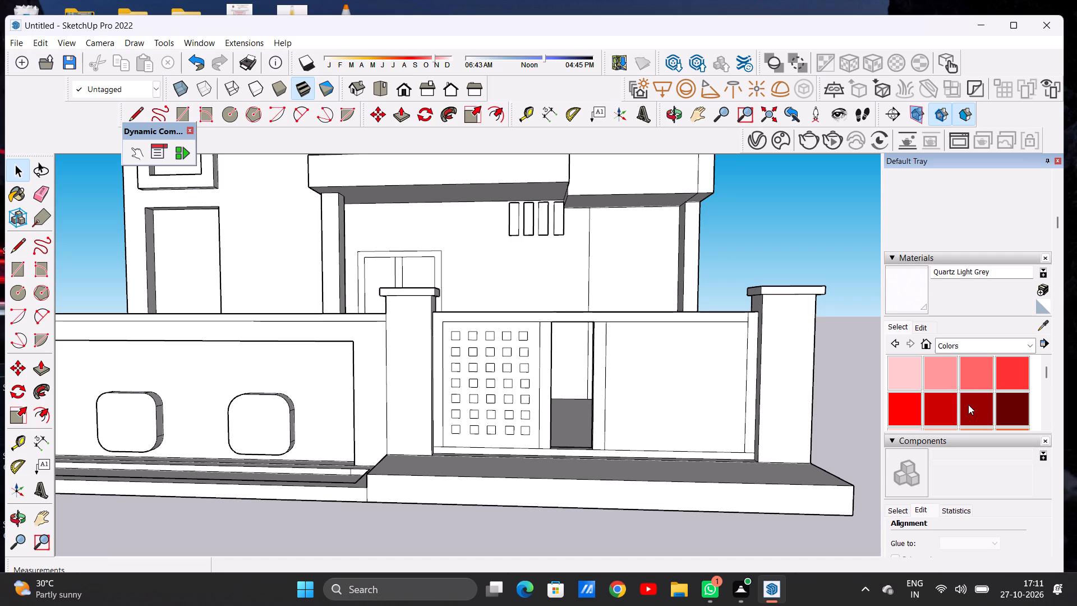
scroll(959, 393, "down", 9)
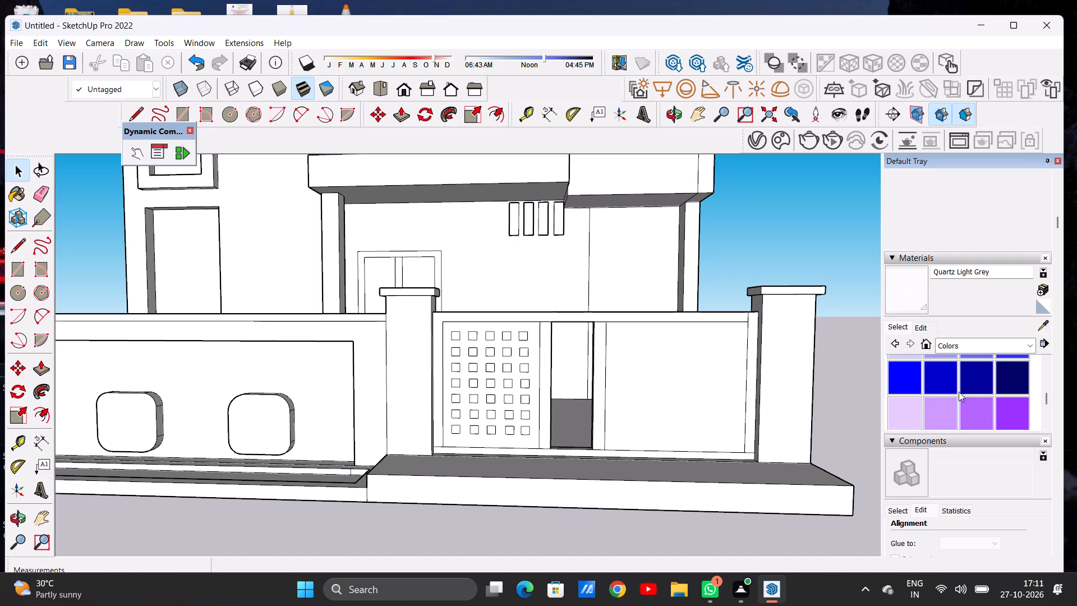
scroll(959, 392, "up", 2)
scroll(959, 392, "down", 1)
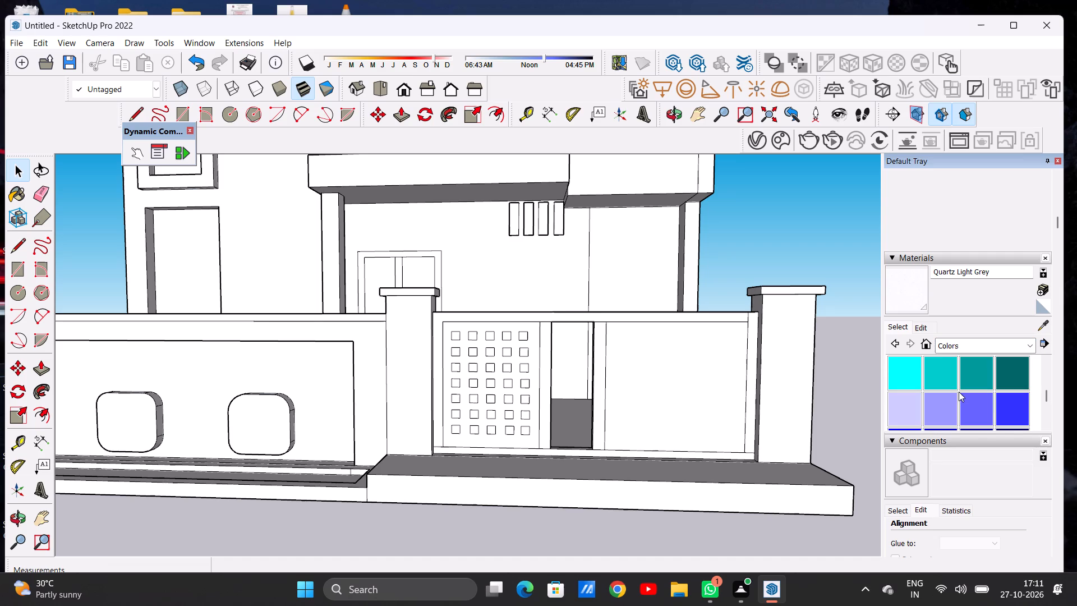
scroll(959, 392, "up", 1)
left_click(945, 402)
scroll(515, 344, "up", 6)
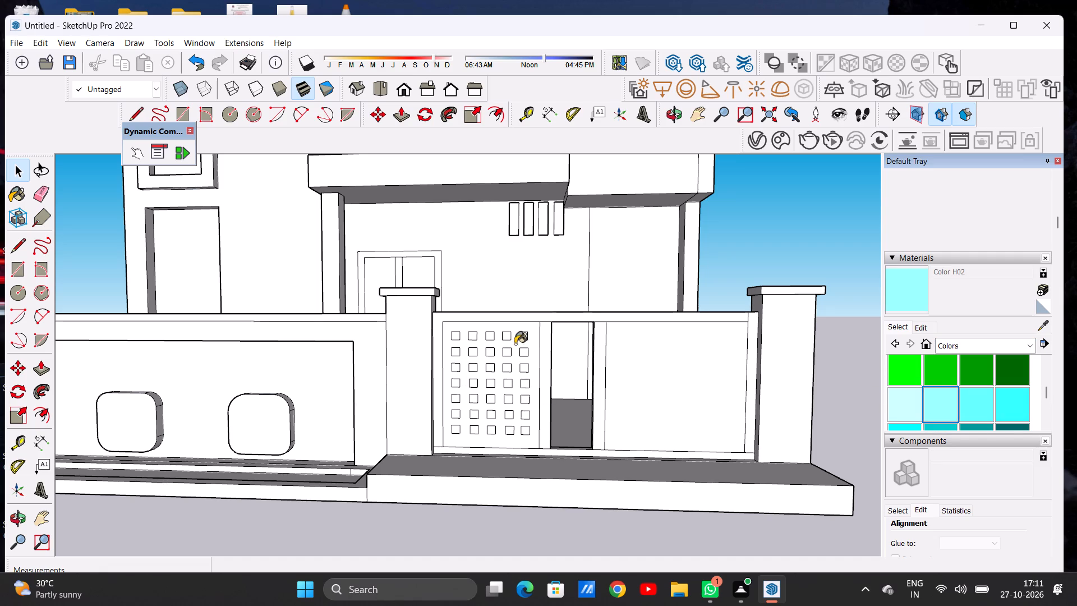
left_click(532, 330)
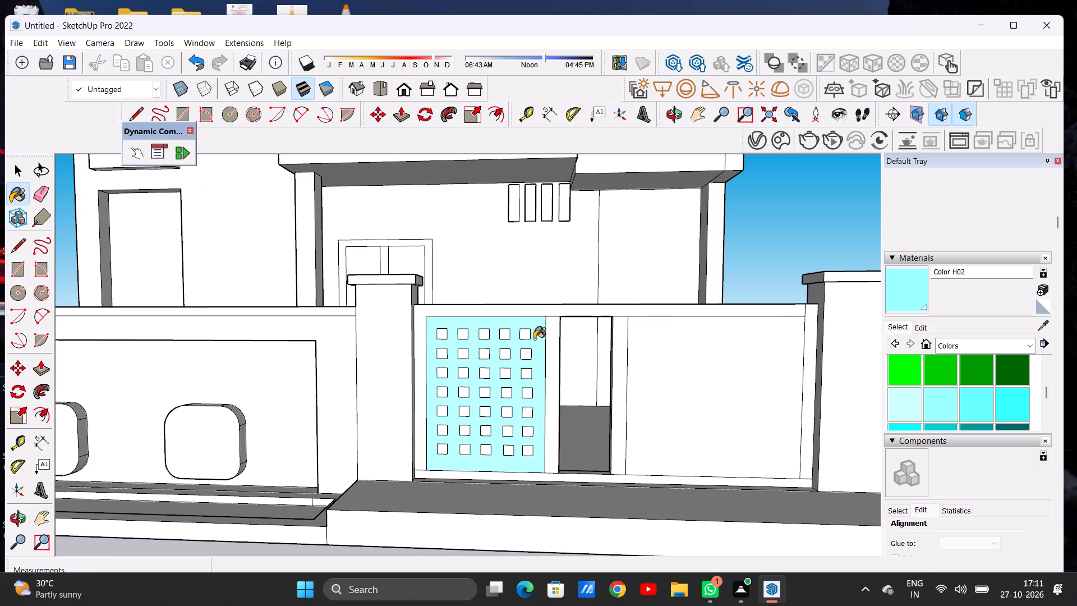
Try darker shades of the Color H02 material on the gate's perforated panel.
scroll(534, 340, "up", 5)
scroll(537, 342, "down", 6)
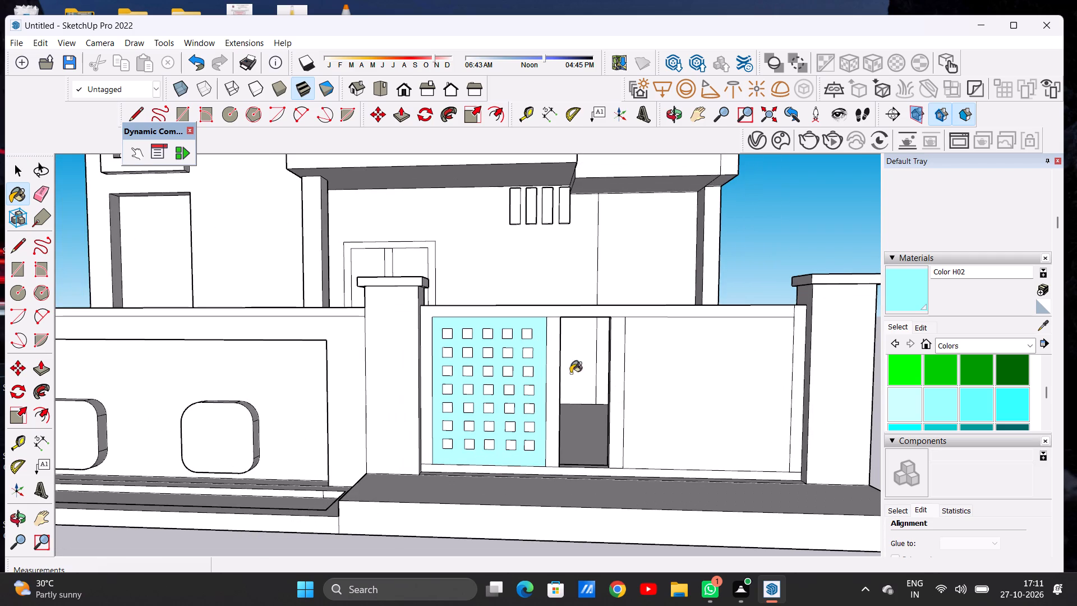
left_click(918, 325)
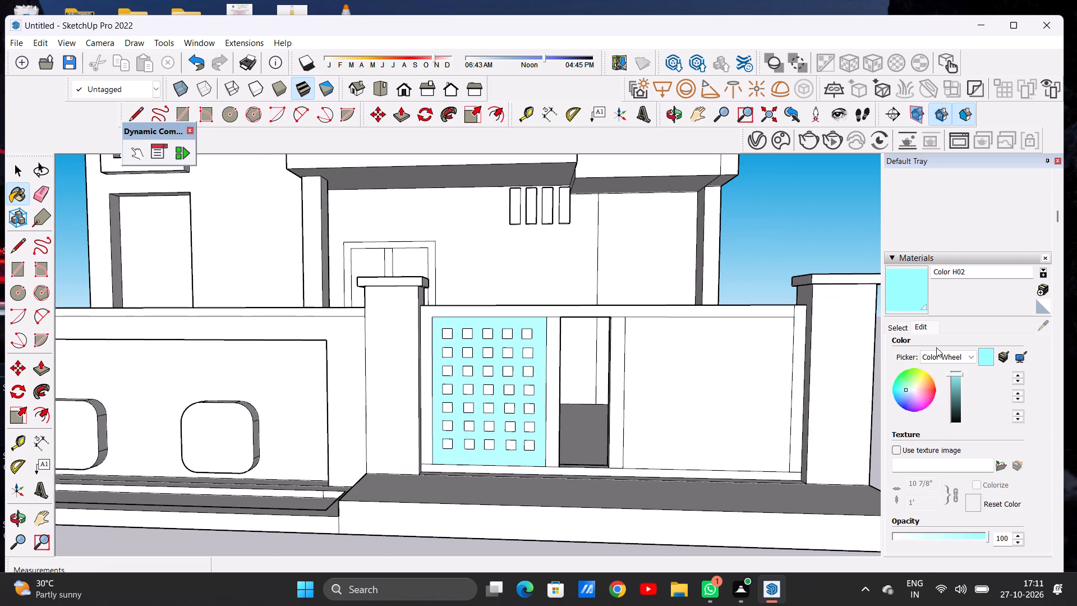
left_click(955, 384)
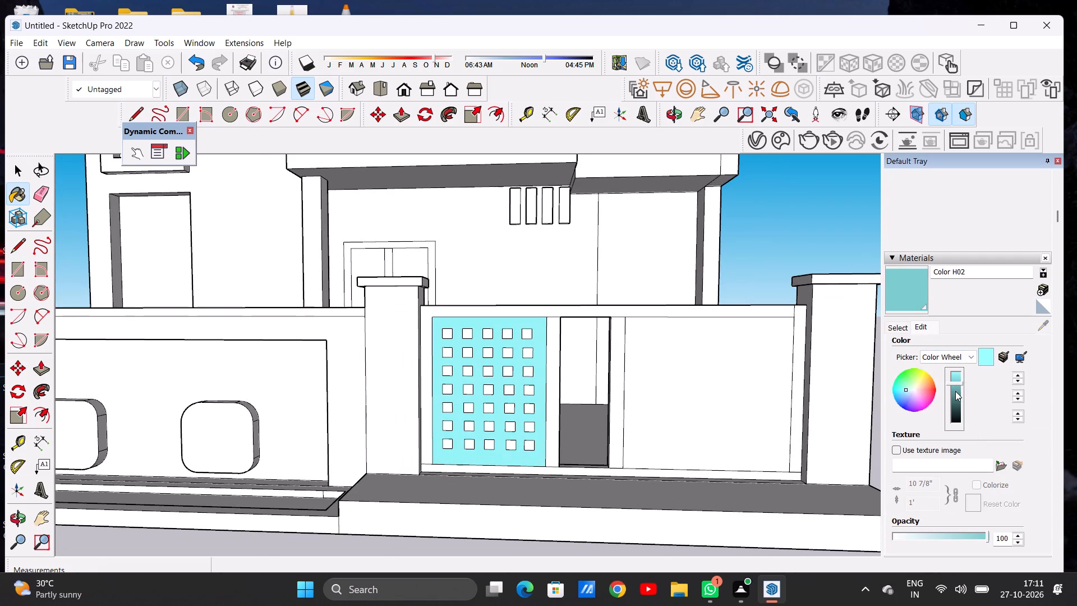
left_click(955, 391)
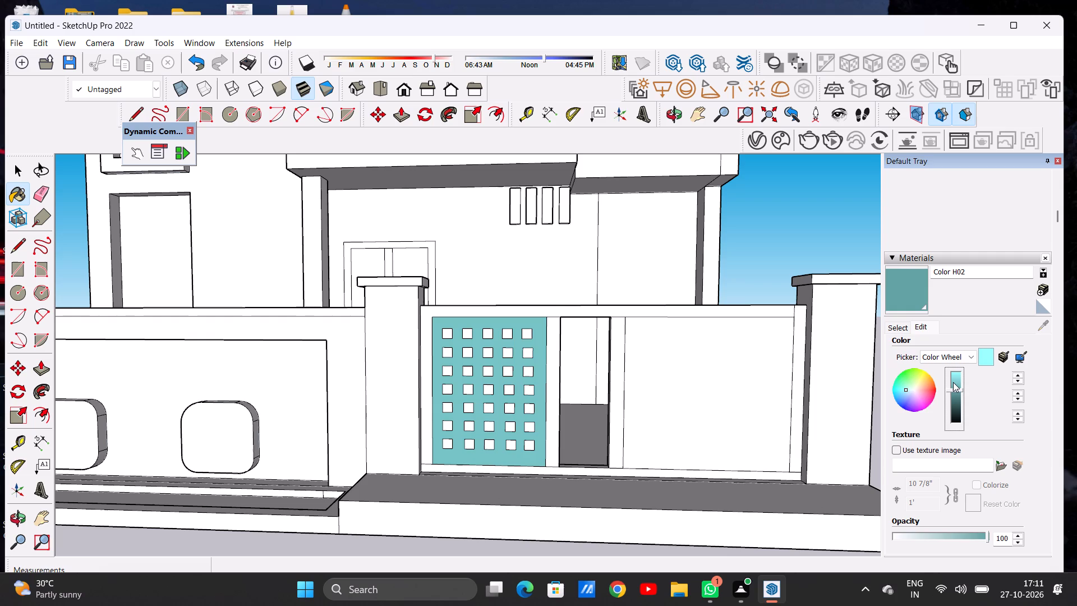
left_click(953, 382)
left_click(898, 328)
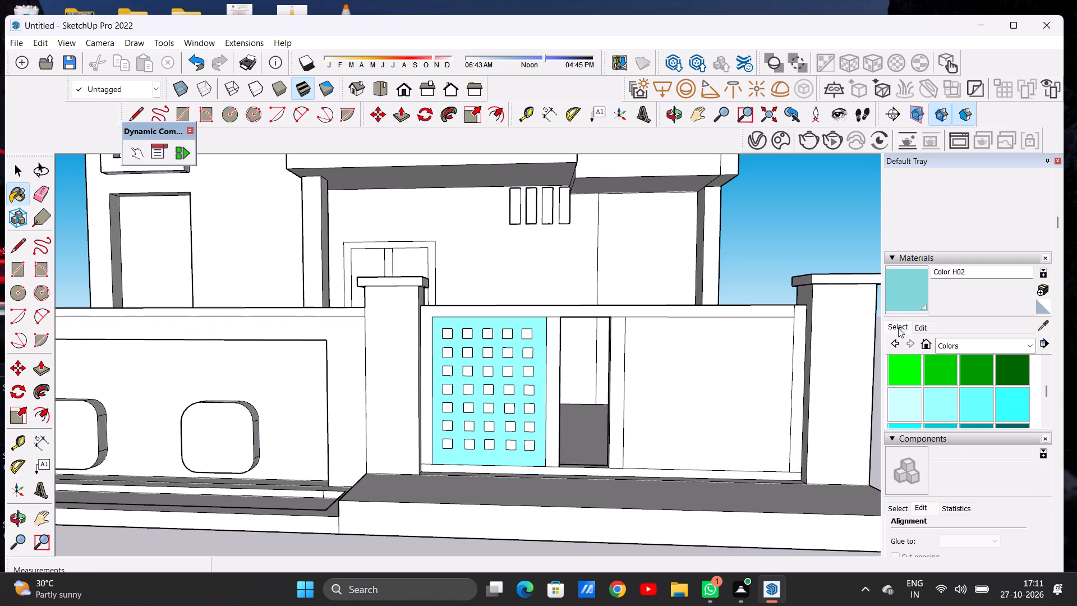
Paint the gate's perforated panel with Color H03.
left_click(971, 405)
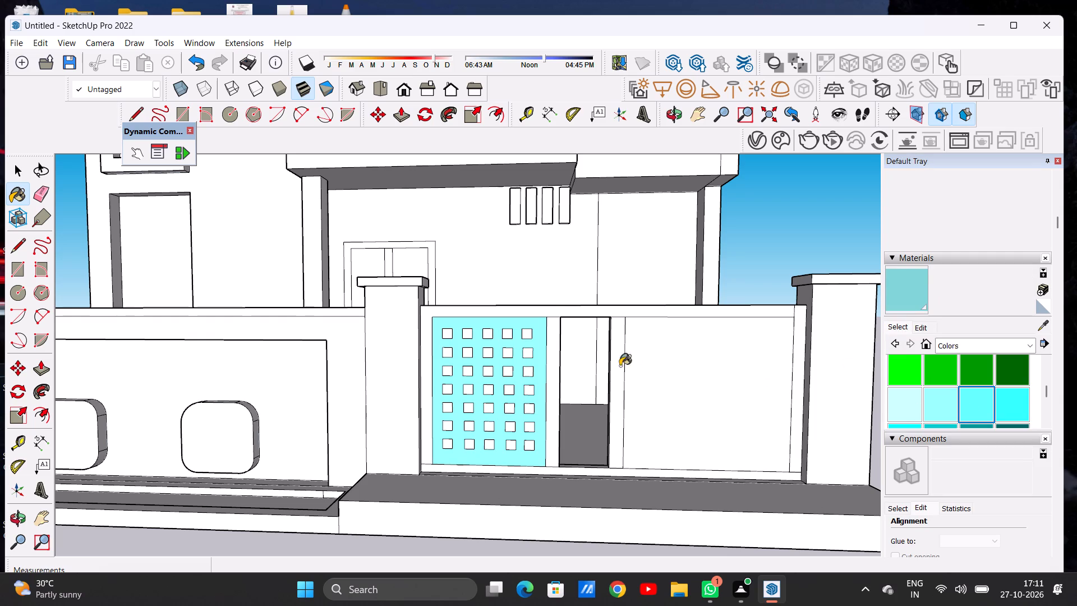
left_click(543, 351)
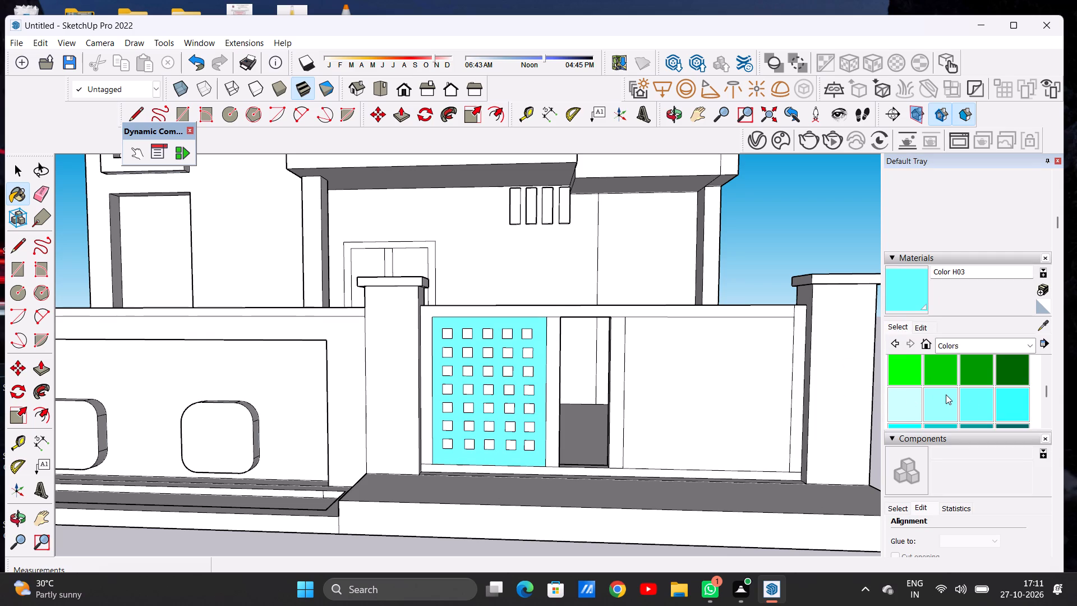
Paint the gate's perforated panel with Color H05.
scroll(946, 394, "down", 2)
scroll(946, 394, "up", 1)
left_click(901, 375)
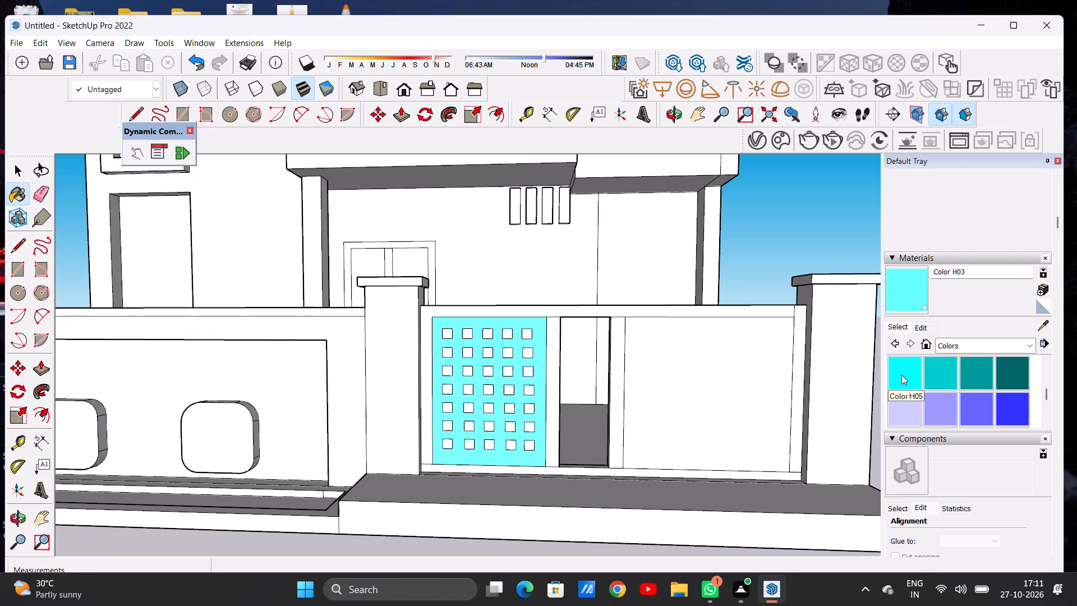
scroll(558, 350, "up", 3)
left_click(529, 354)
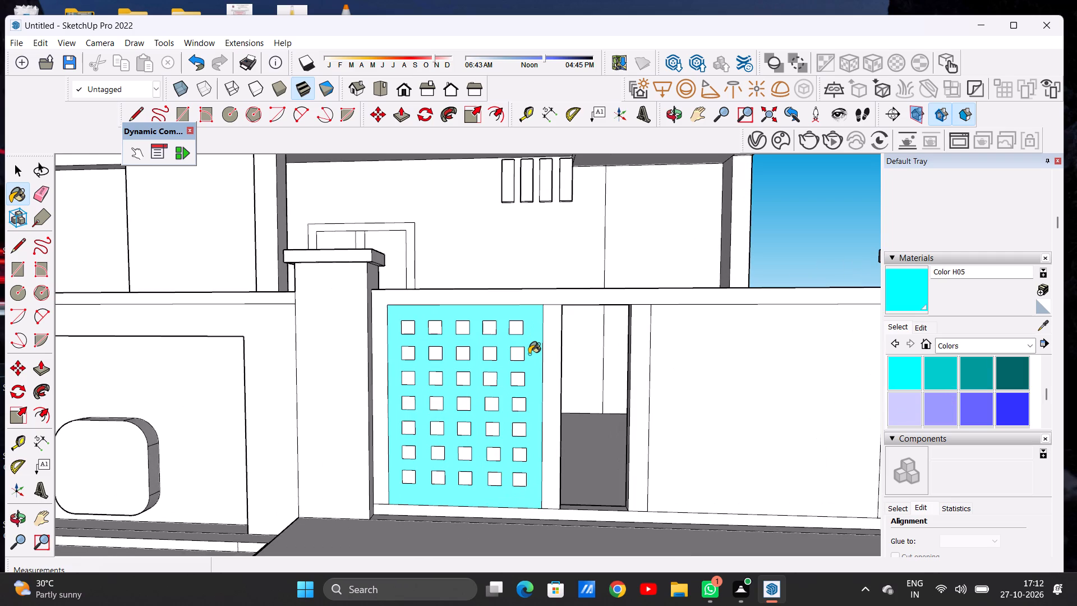
Look through the Colors collection and repaint the gate's perforated panel with light cyan Color H02.
scroll(541, 352, "down", 5)
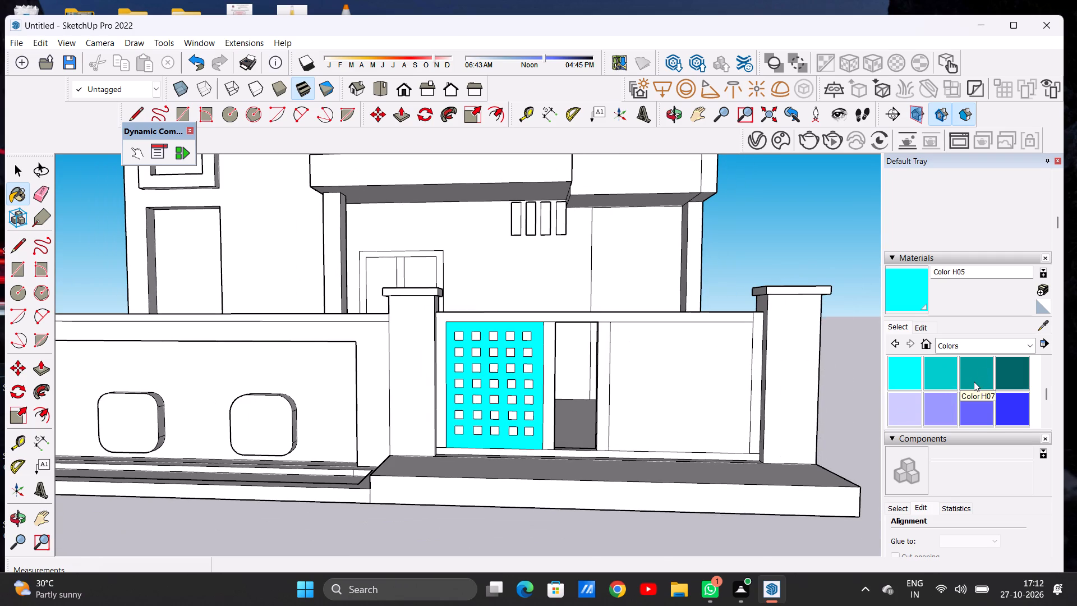
scroll(968, 389, "down", 6)
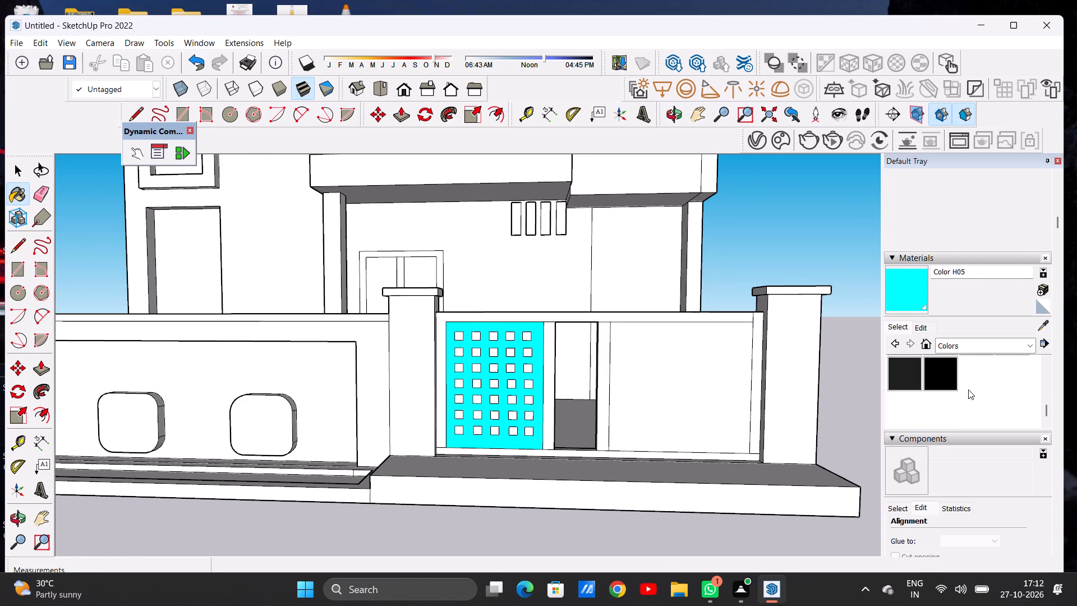
scroll(968, 389, "down", 1)
scroll(959, 378, "up", 8)
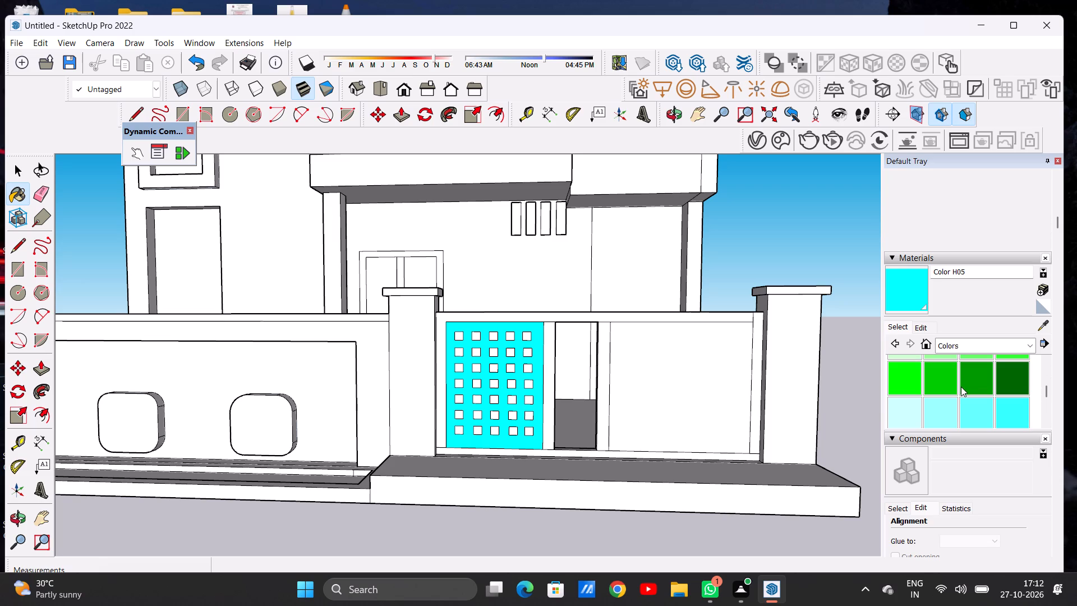
scroll(961, 387, "down", 1)
scroll(958, 380, "up", 1)
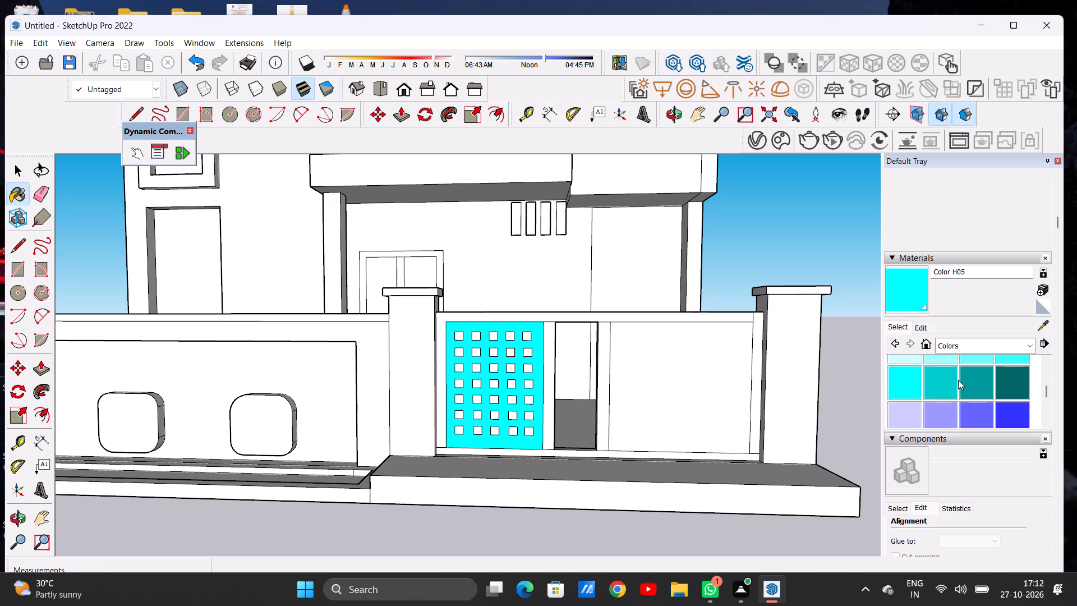
left_click(945, 406)
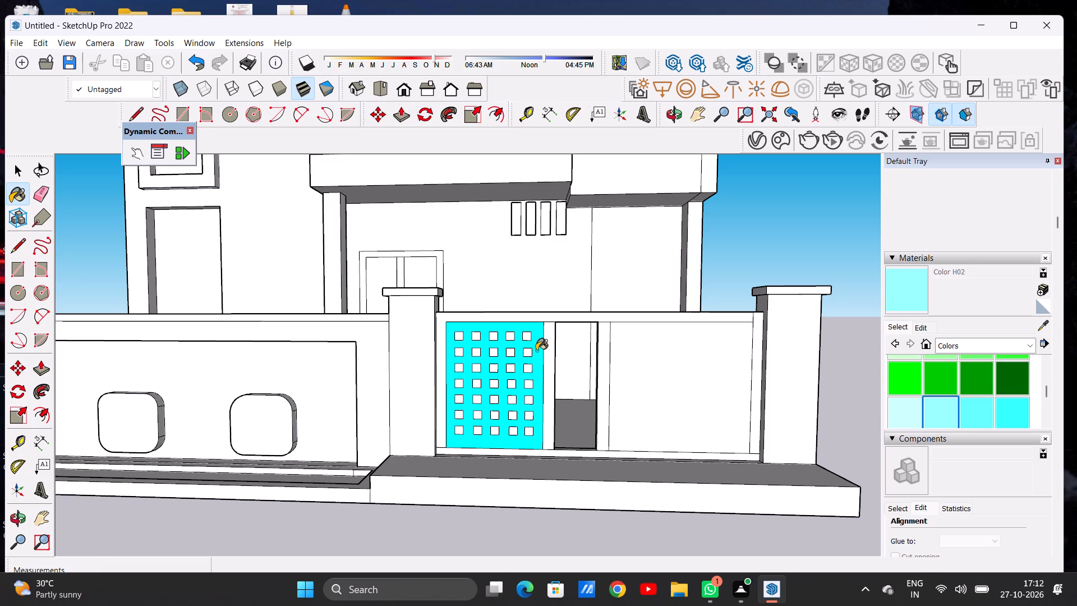
left_click(536, 351)
Darken the gate panel's [Color H02]1 material to a muted medium teal.
scroll(532, 356, "up", 7)
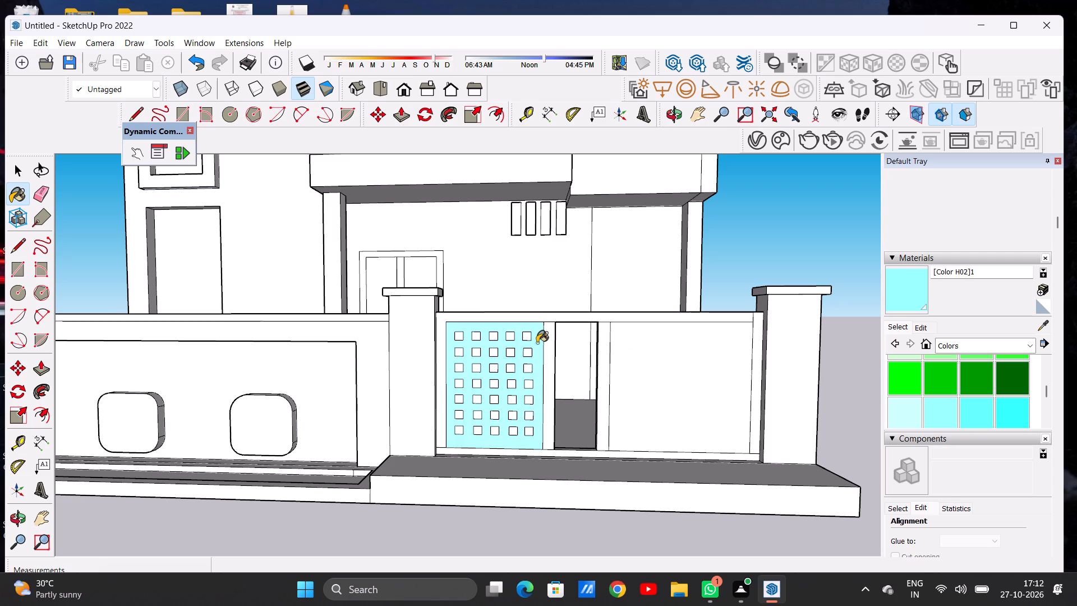
scroll(533, 337, "down", 6)
scroll(530, 351, "up", 3)
scroll(530, 351, "down", 1)
scroll(530, 351, "up", 6)
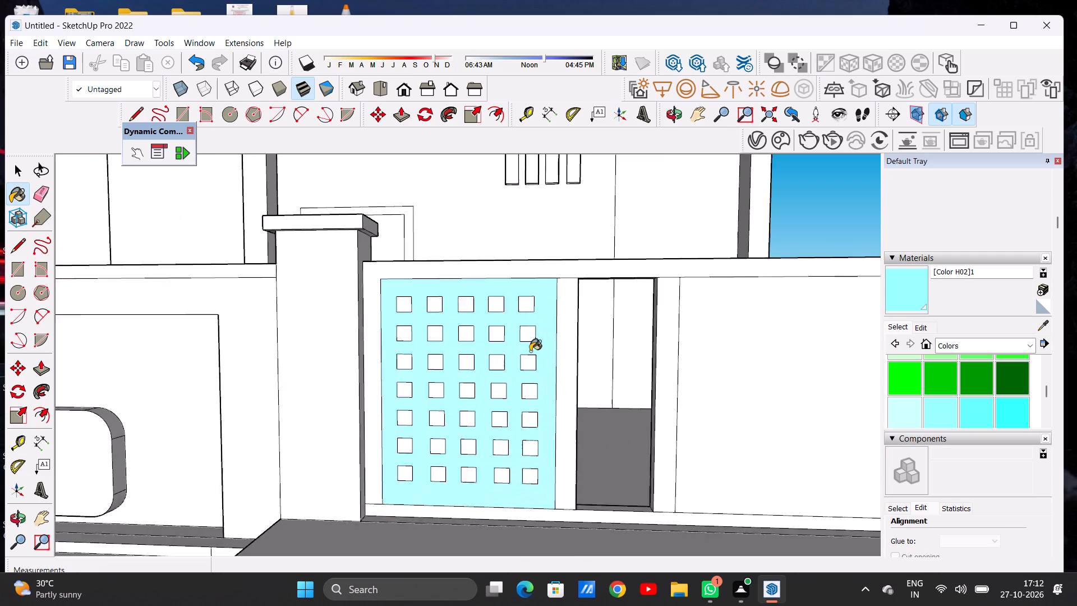
scroll(530, 351, "up", 2)
scroll(508, 382, "down", 6)
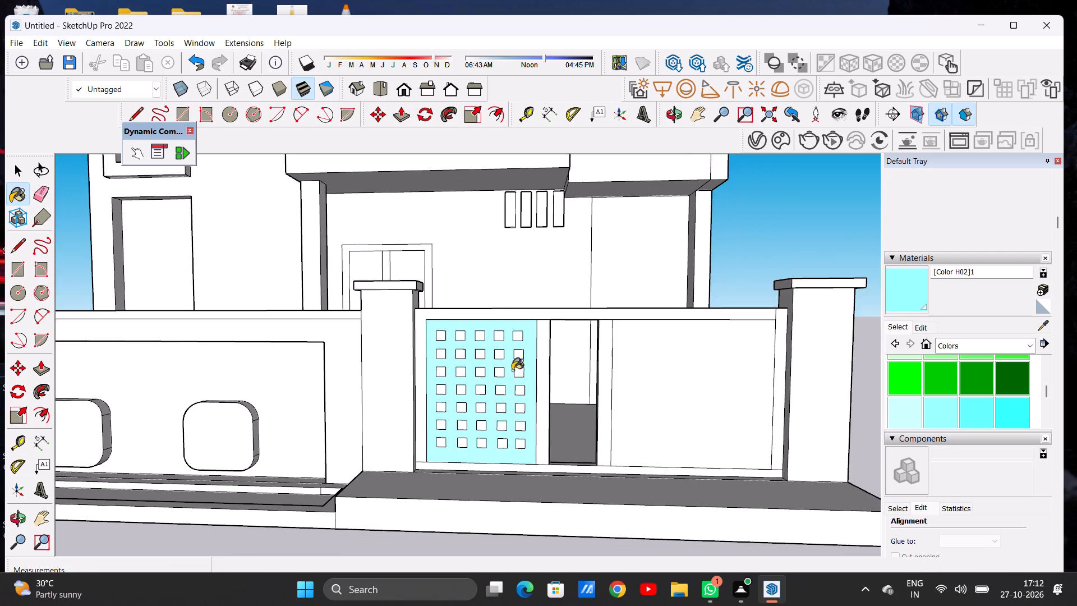
scroll(512, 367, "up", 10)
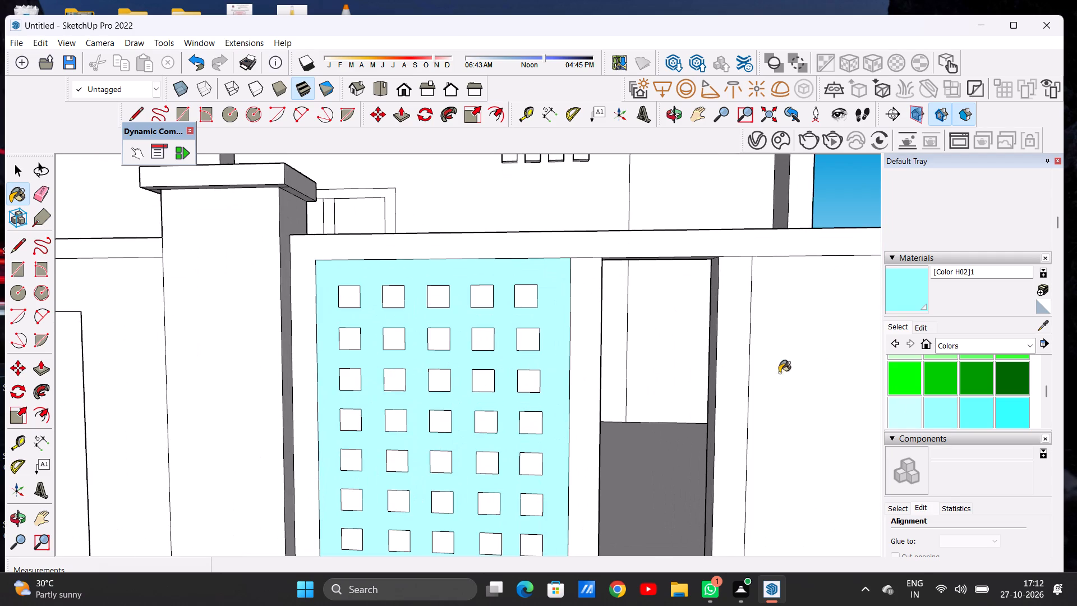
left_click(919, 328)
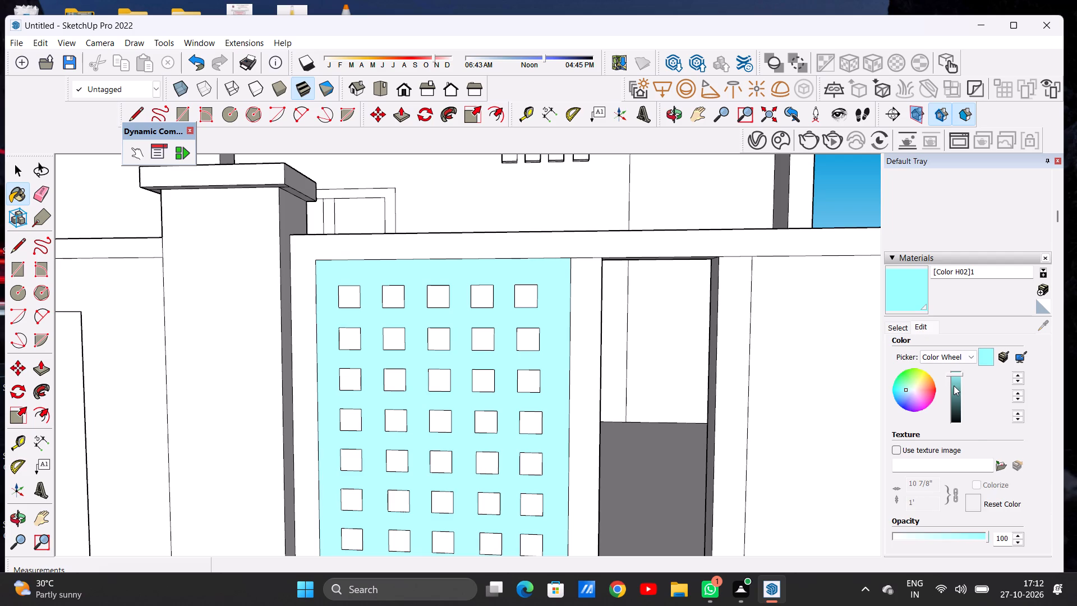
left_click(952, 380)
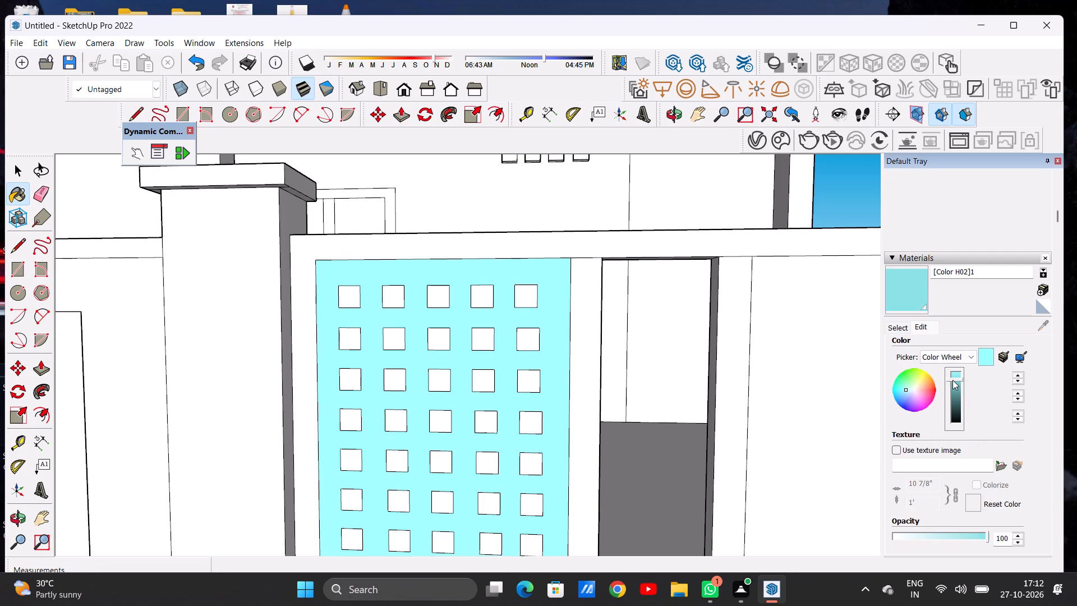
left_click(955, 398)
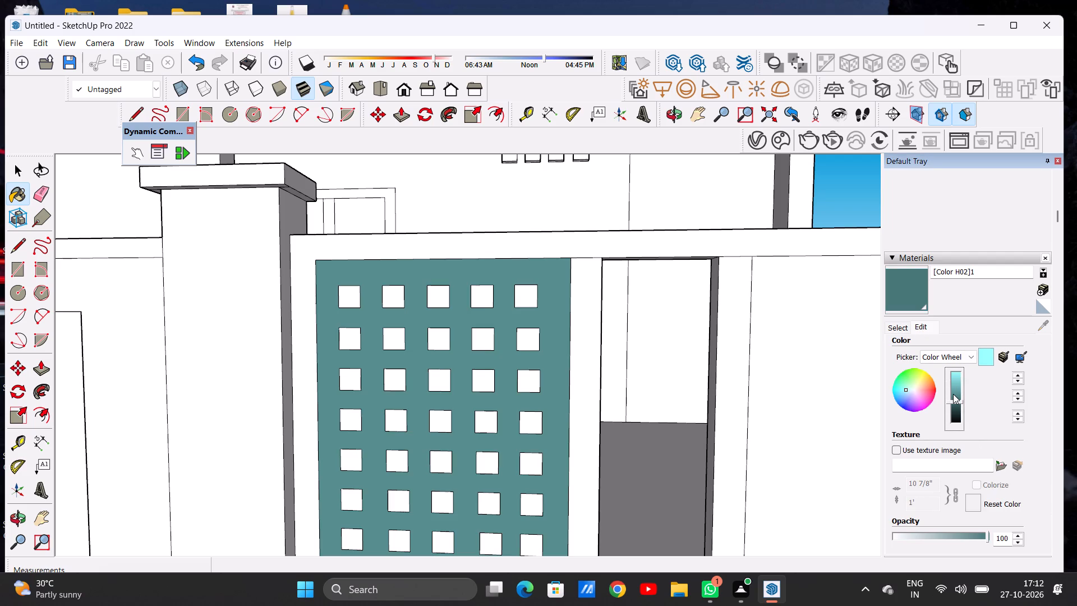
left_click(953, 394)
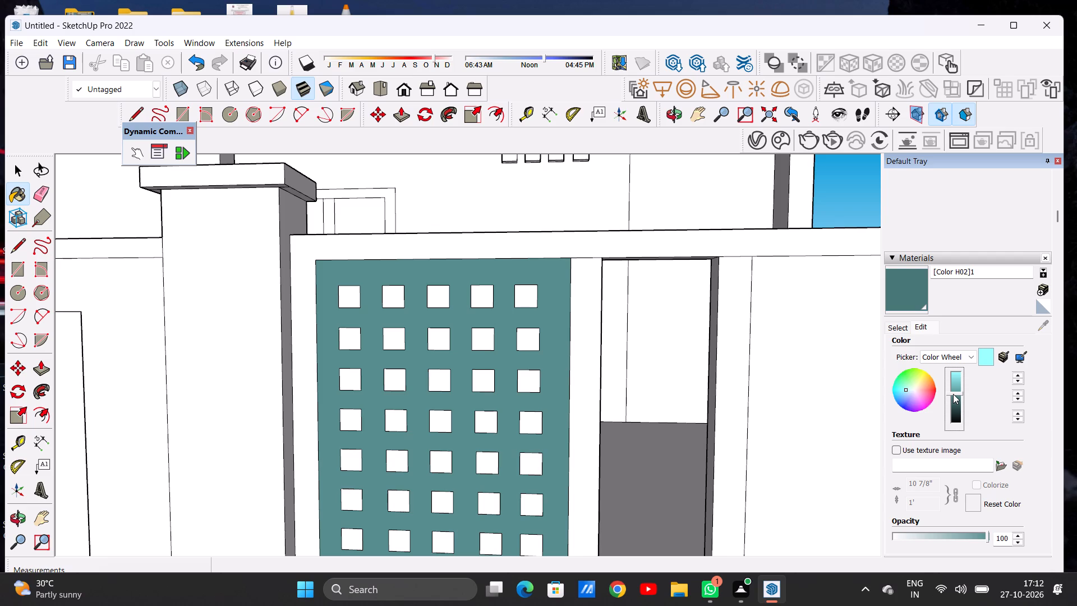
left_click(955, 389)
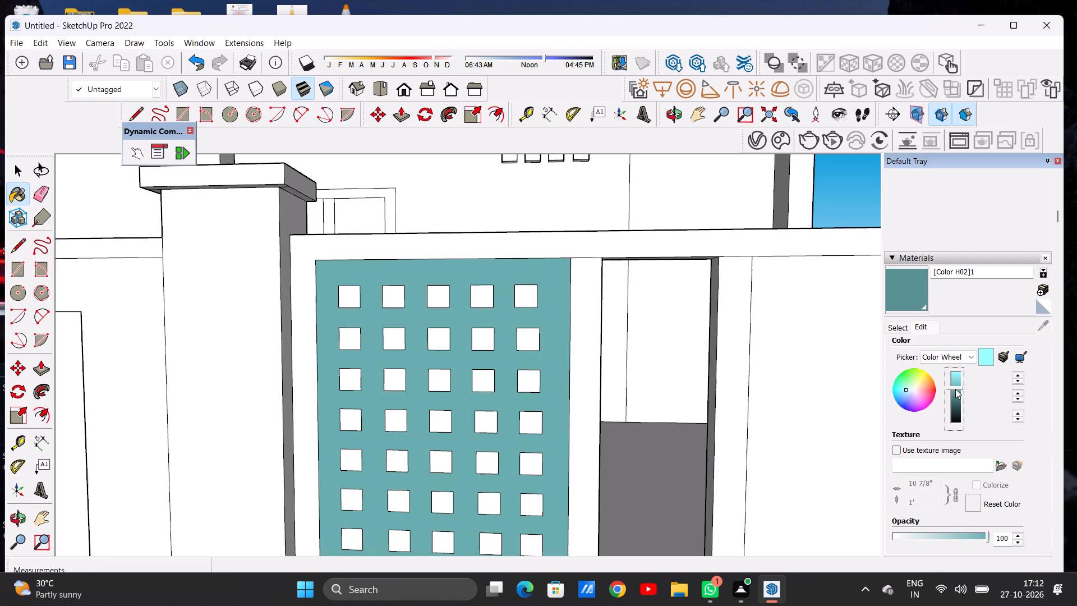
Paint the rounded square farthest from the gate on the front boundary wall with Color H05.
scroll(504, 392, "down", 12)
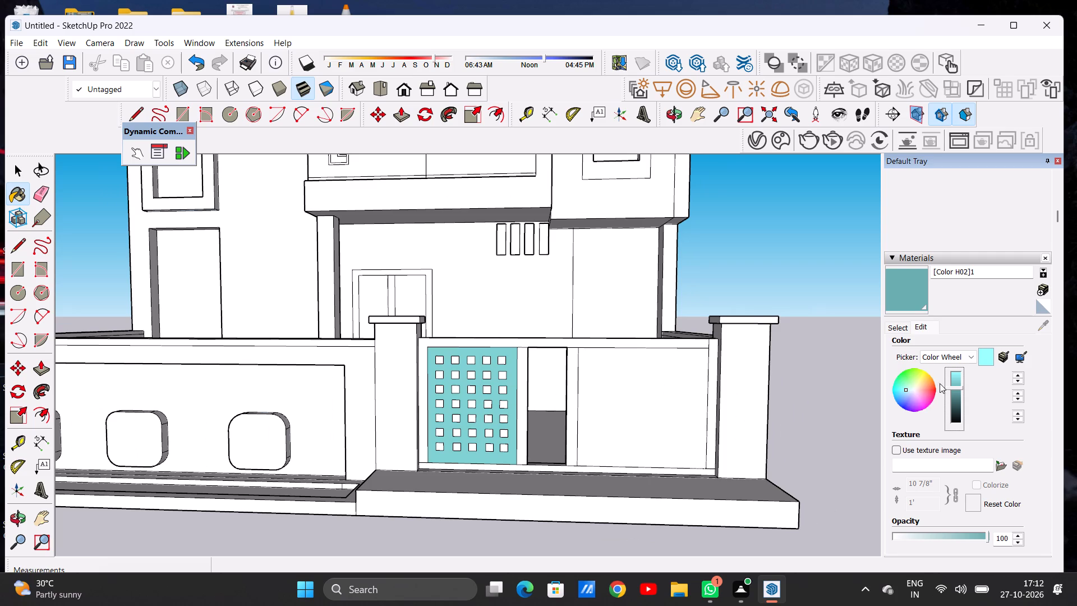
left_click(900, 327)
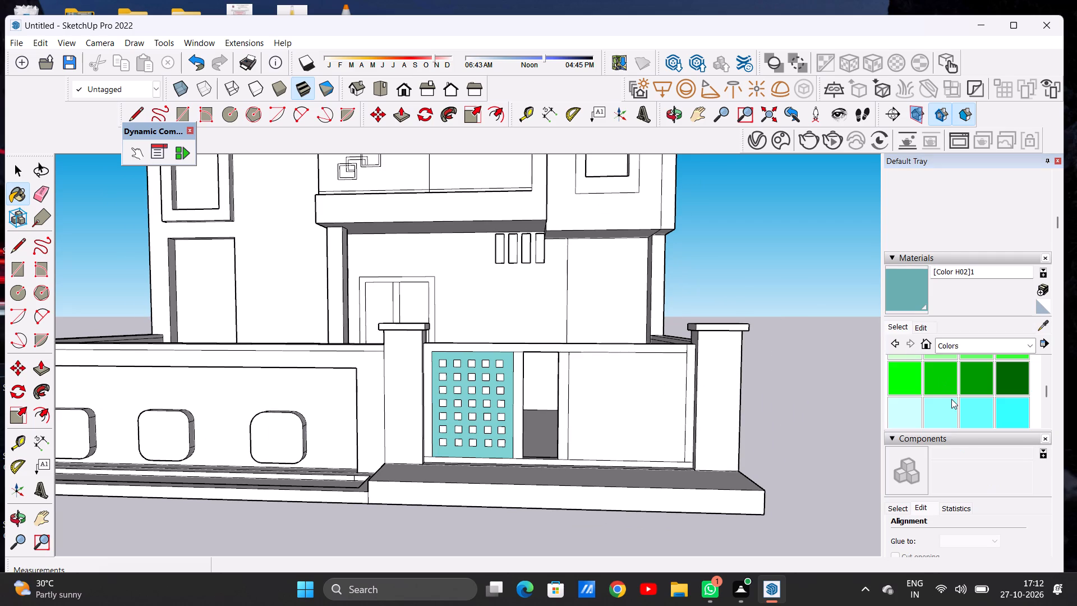
scroll(952, 403, "down", 1)
scroll(952, 403, "up", 1)
scroll(952, 403, "down", 1)
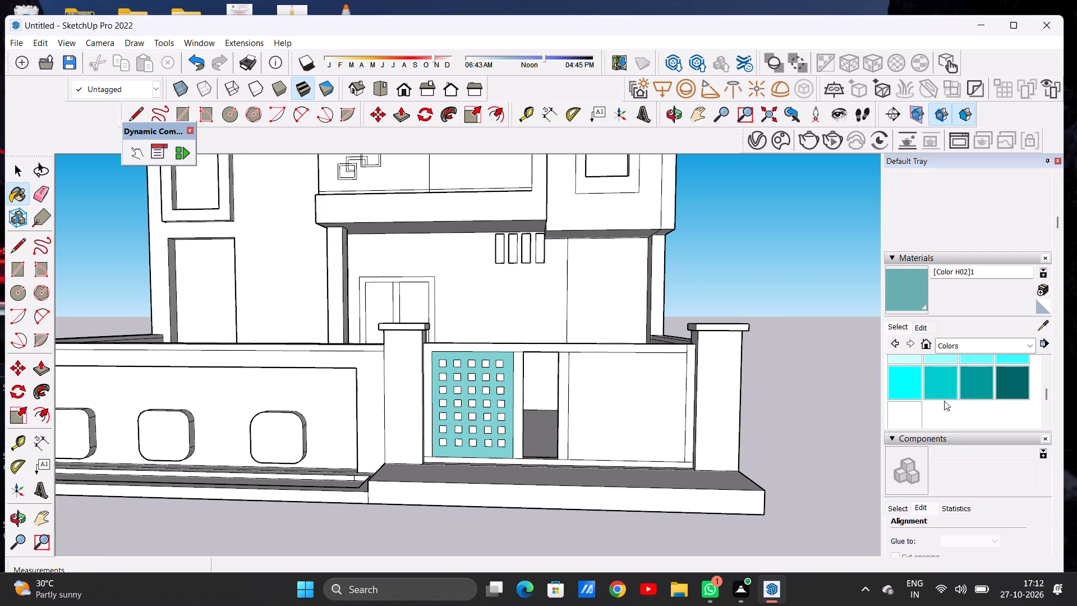
left_click(903, 389)
scroll(679, 375, "down", 6)
scroll(685, 365, "up", 1)
scroll(686, 365, "down", 11)
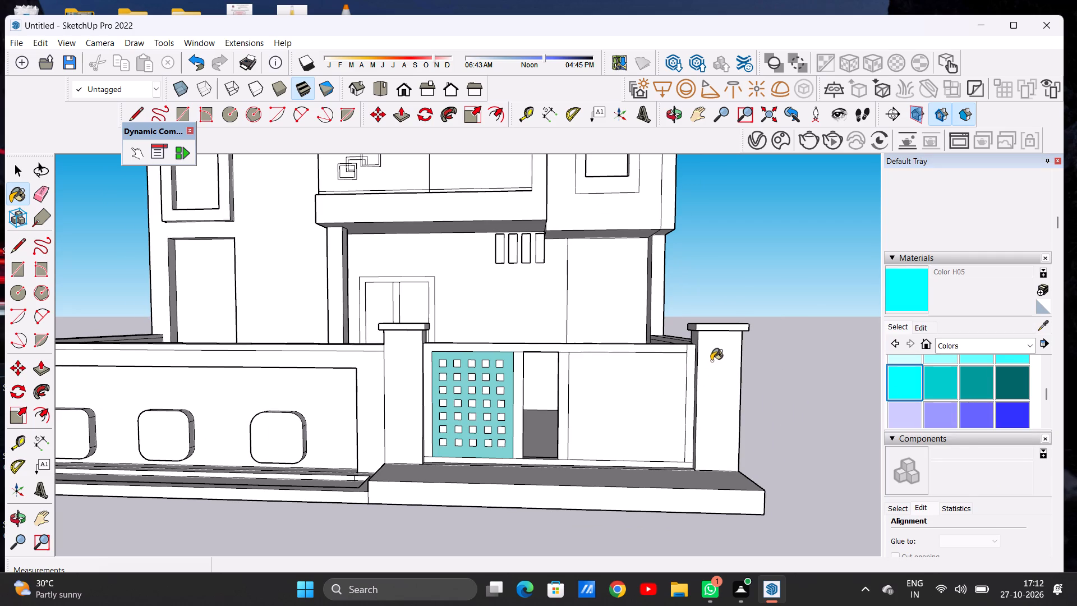
scroll(711, 361, "down", 8)
scroll(399, 386, "up", 9)
scroll(413, 402, "down", 2)
scroll(416, 409, "up", 3)
left_click(415, 415)
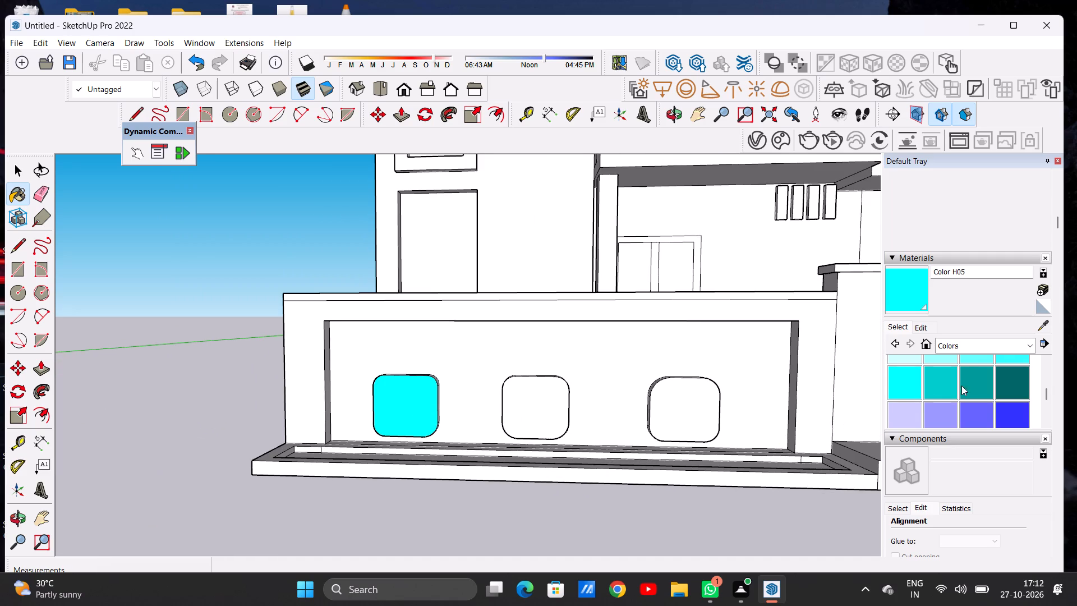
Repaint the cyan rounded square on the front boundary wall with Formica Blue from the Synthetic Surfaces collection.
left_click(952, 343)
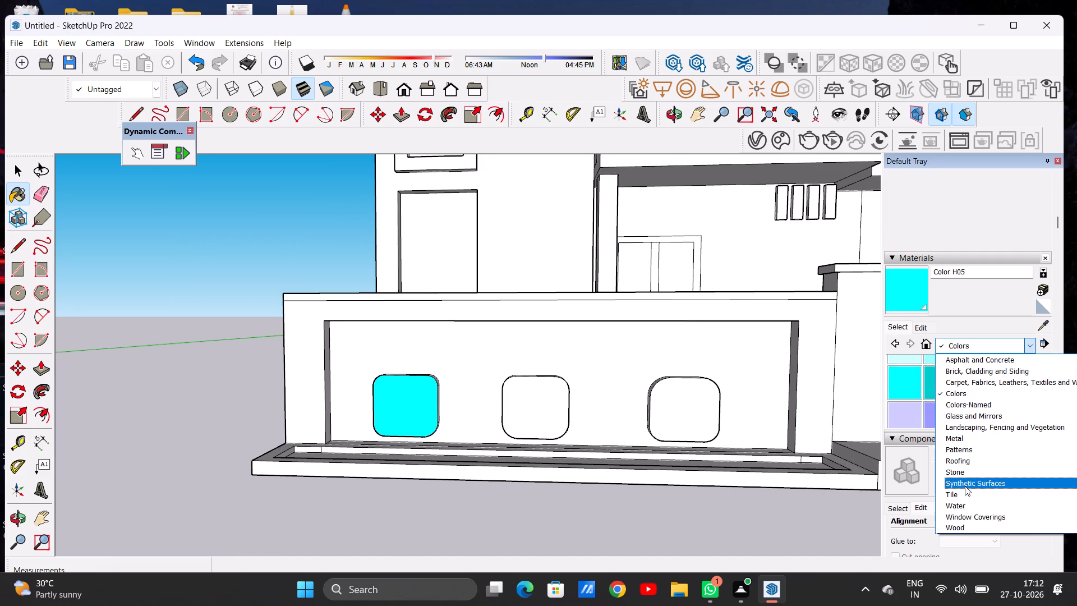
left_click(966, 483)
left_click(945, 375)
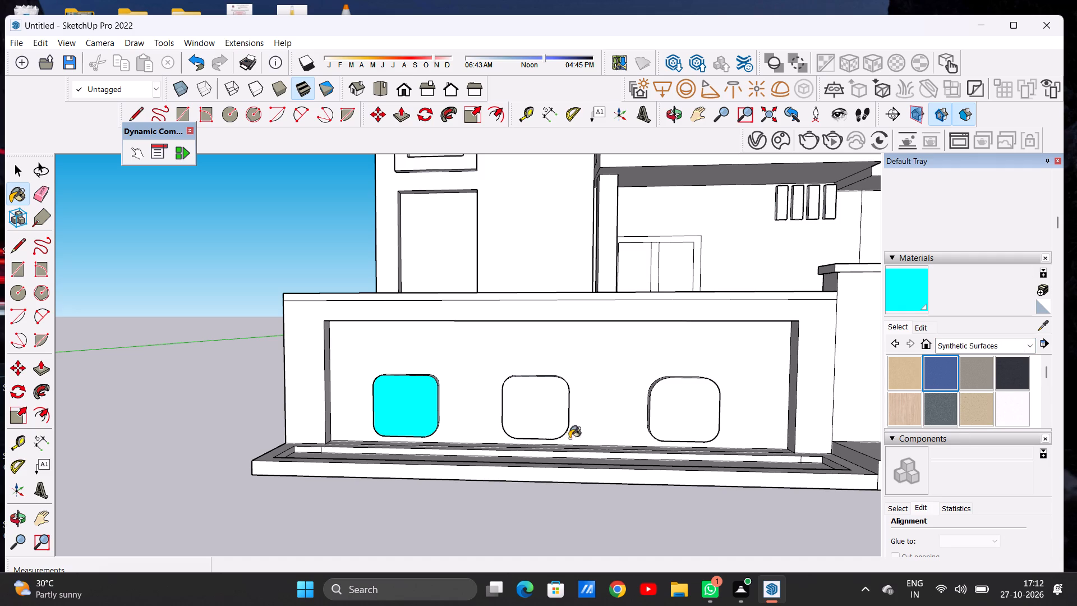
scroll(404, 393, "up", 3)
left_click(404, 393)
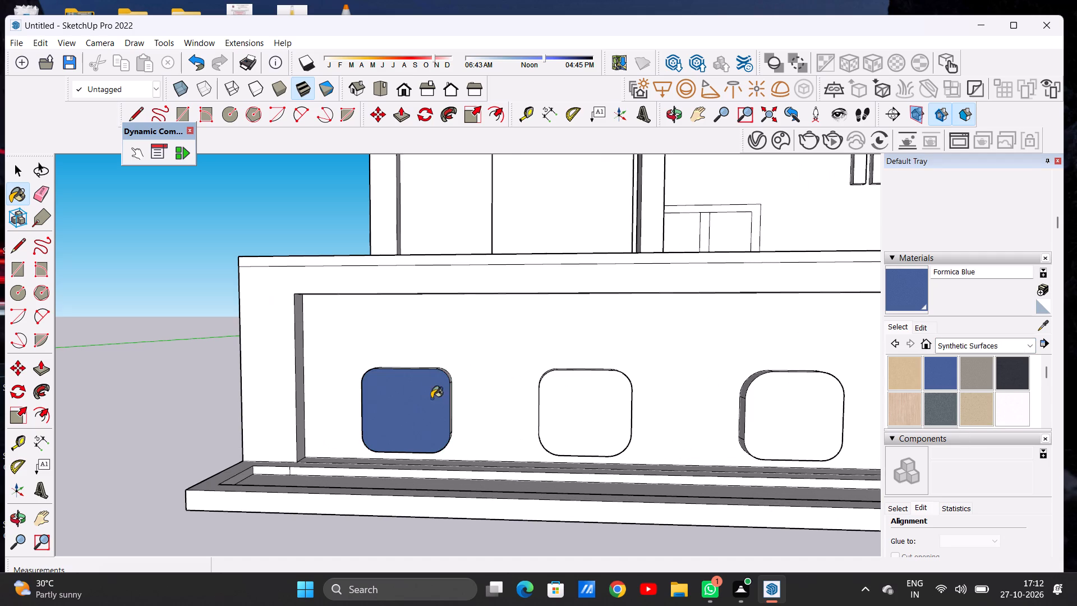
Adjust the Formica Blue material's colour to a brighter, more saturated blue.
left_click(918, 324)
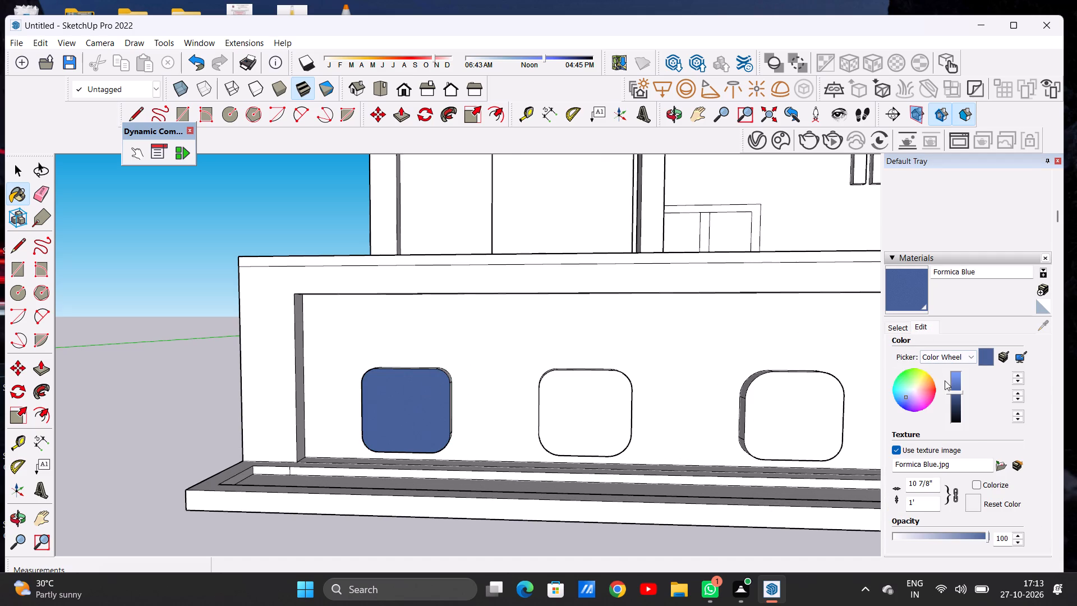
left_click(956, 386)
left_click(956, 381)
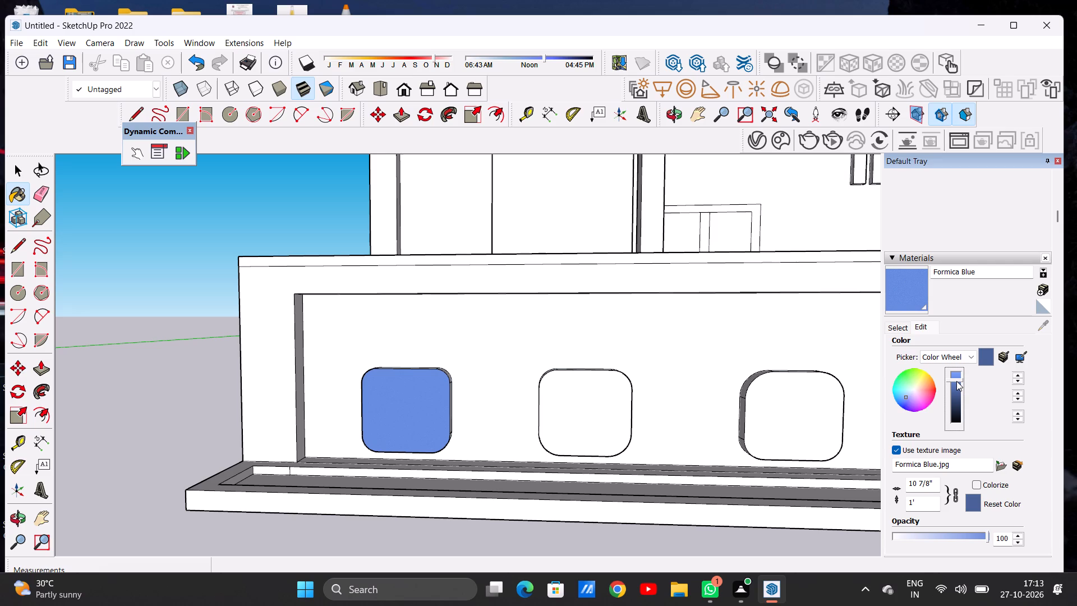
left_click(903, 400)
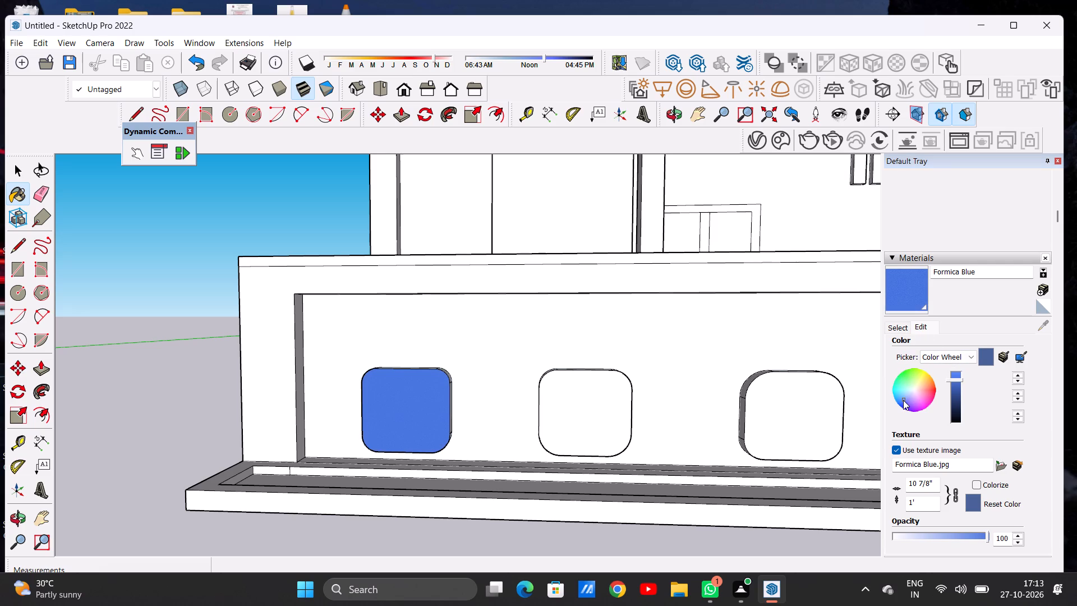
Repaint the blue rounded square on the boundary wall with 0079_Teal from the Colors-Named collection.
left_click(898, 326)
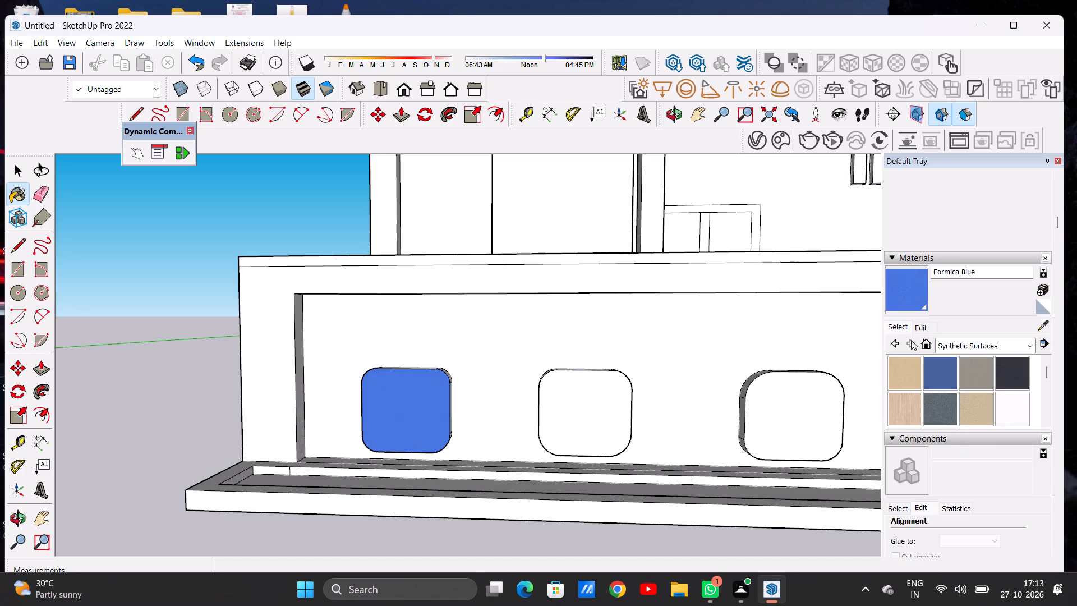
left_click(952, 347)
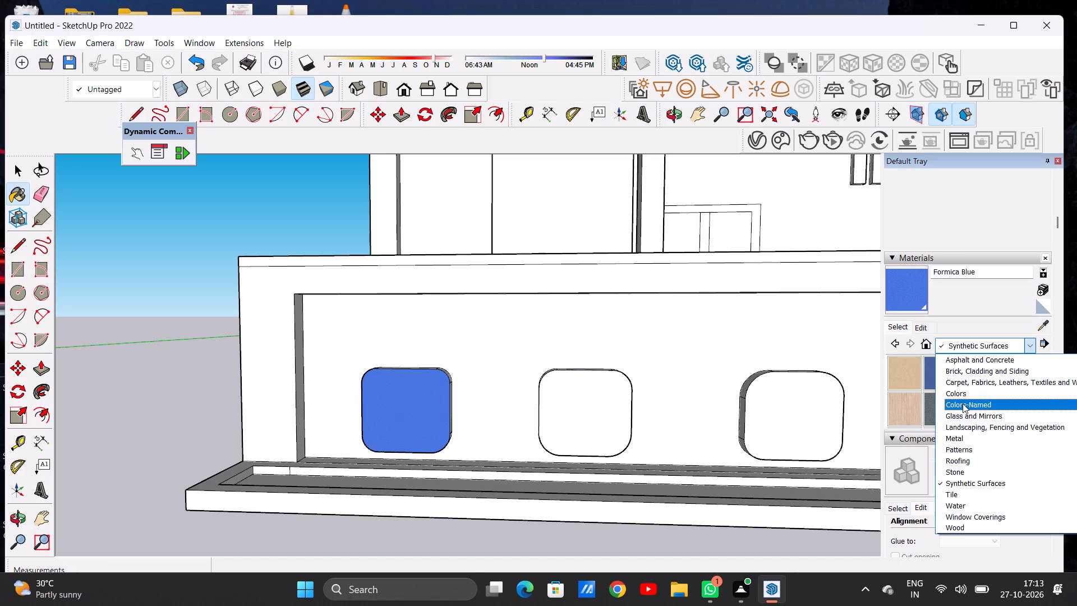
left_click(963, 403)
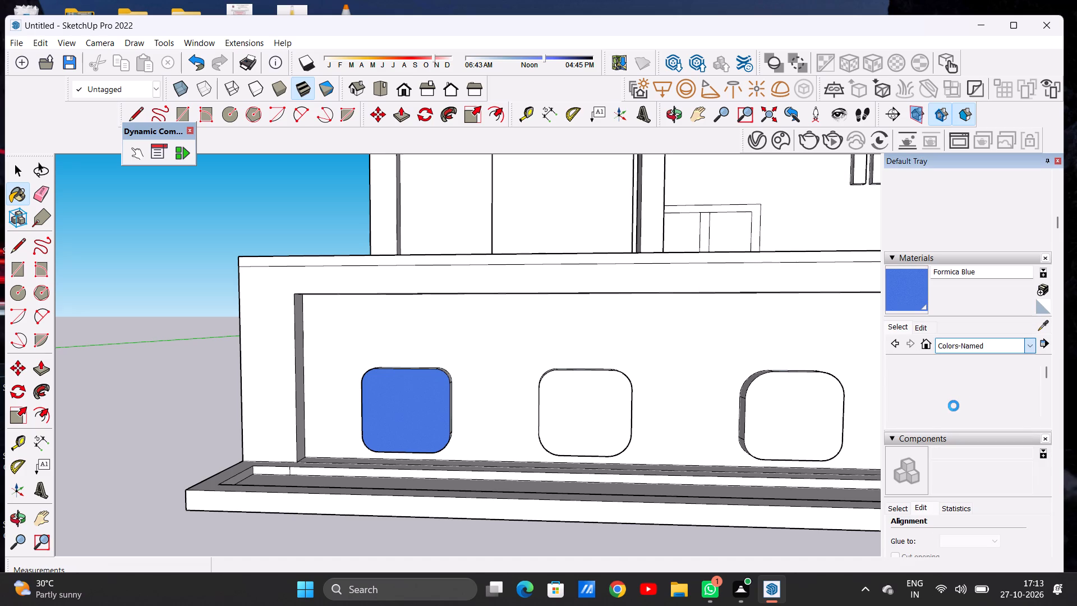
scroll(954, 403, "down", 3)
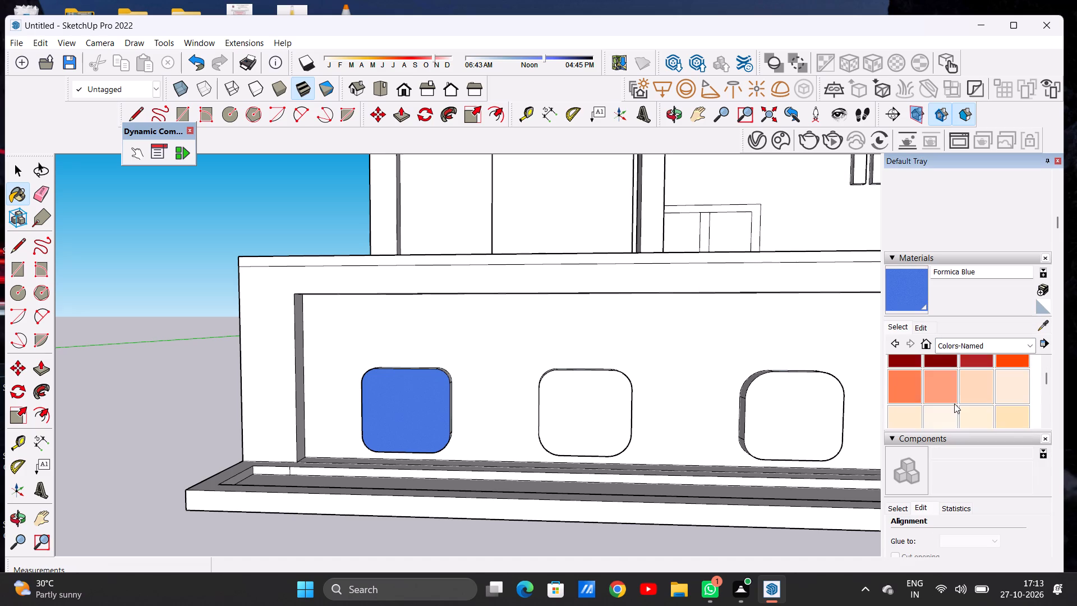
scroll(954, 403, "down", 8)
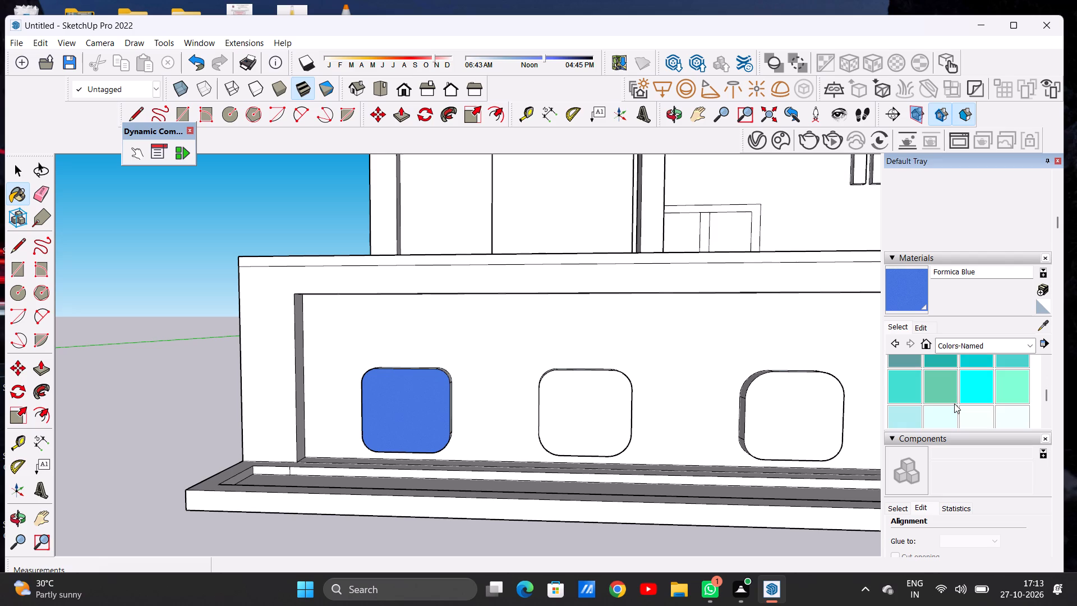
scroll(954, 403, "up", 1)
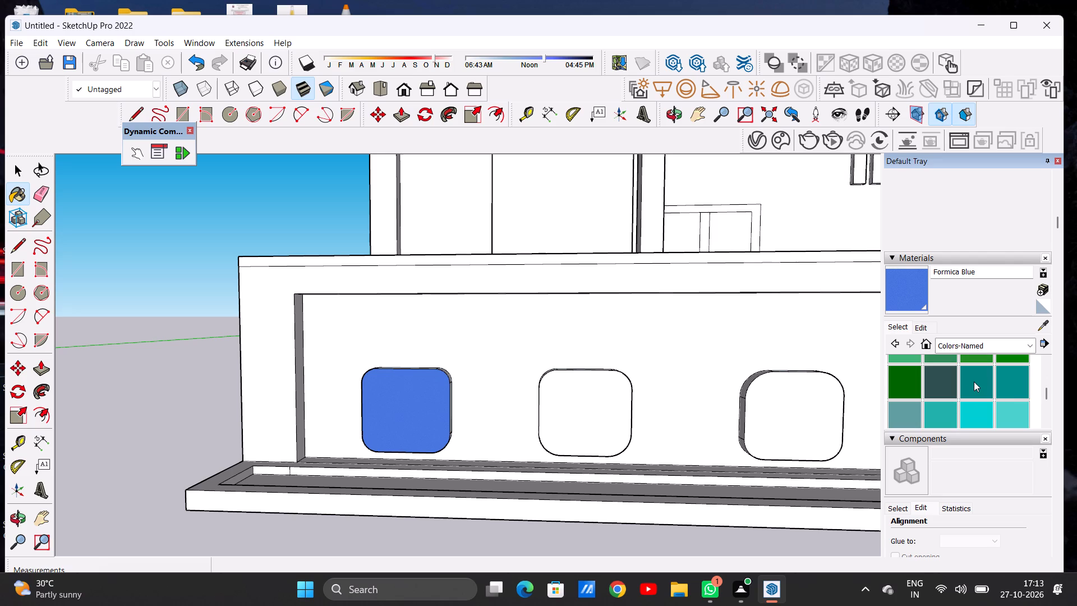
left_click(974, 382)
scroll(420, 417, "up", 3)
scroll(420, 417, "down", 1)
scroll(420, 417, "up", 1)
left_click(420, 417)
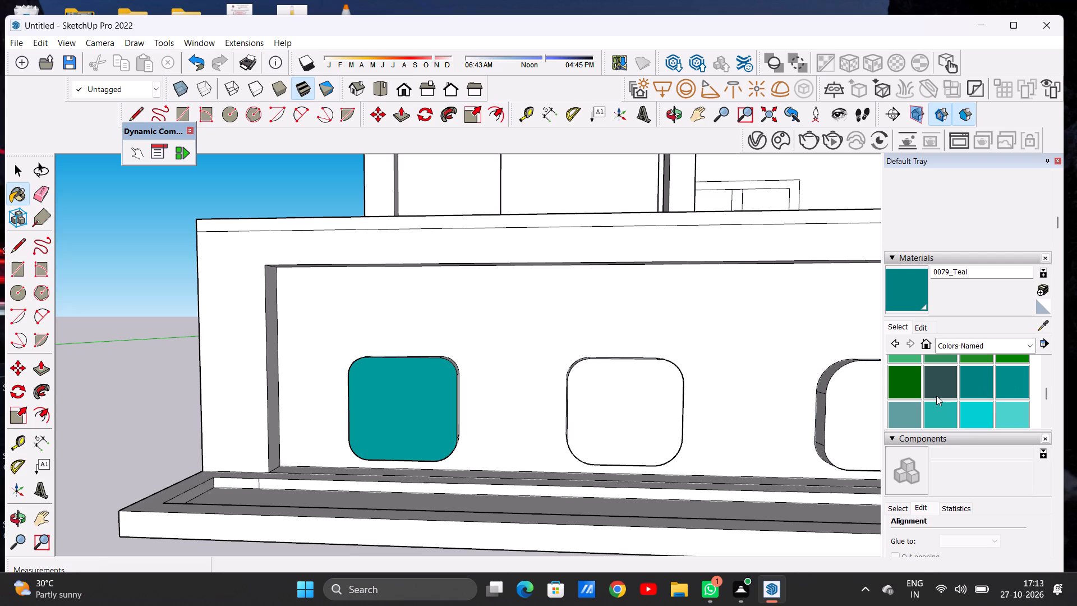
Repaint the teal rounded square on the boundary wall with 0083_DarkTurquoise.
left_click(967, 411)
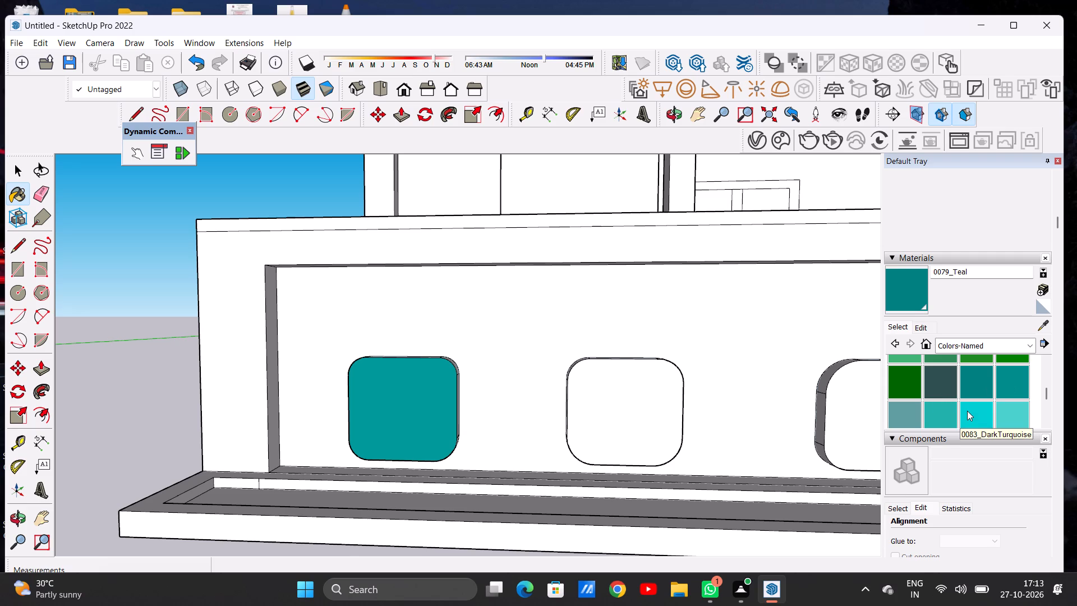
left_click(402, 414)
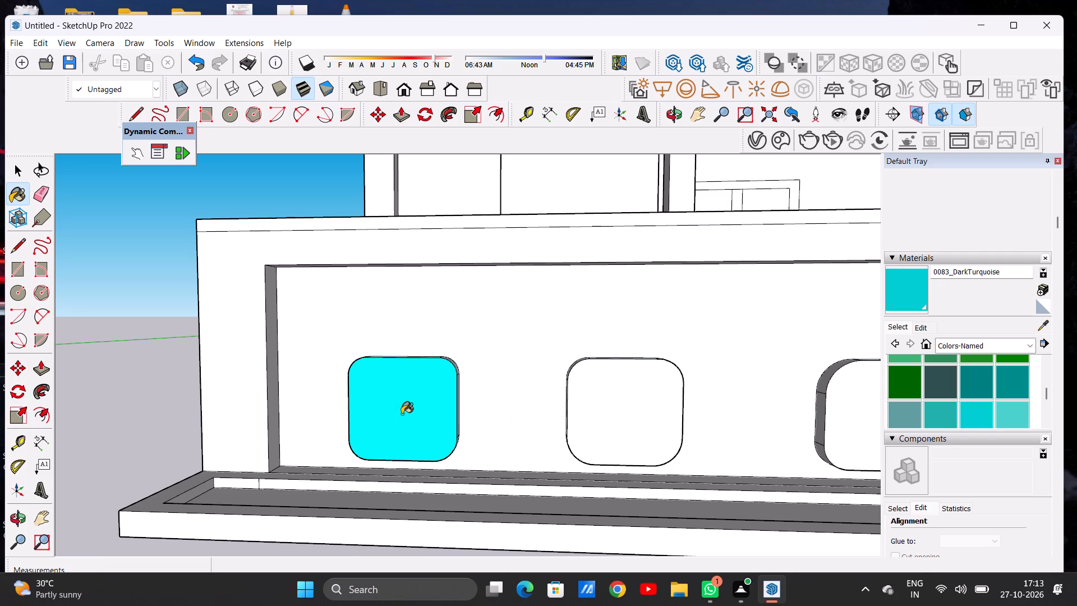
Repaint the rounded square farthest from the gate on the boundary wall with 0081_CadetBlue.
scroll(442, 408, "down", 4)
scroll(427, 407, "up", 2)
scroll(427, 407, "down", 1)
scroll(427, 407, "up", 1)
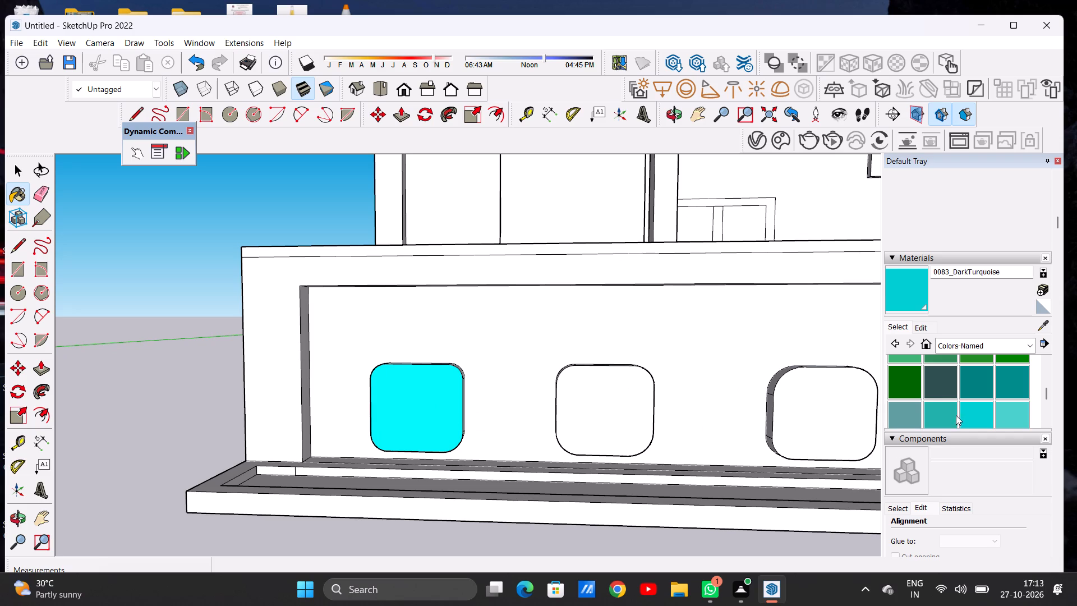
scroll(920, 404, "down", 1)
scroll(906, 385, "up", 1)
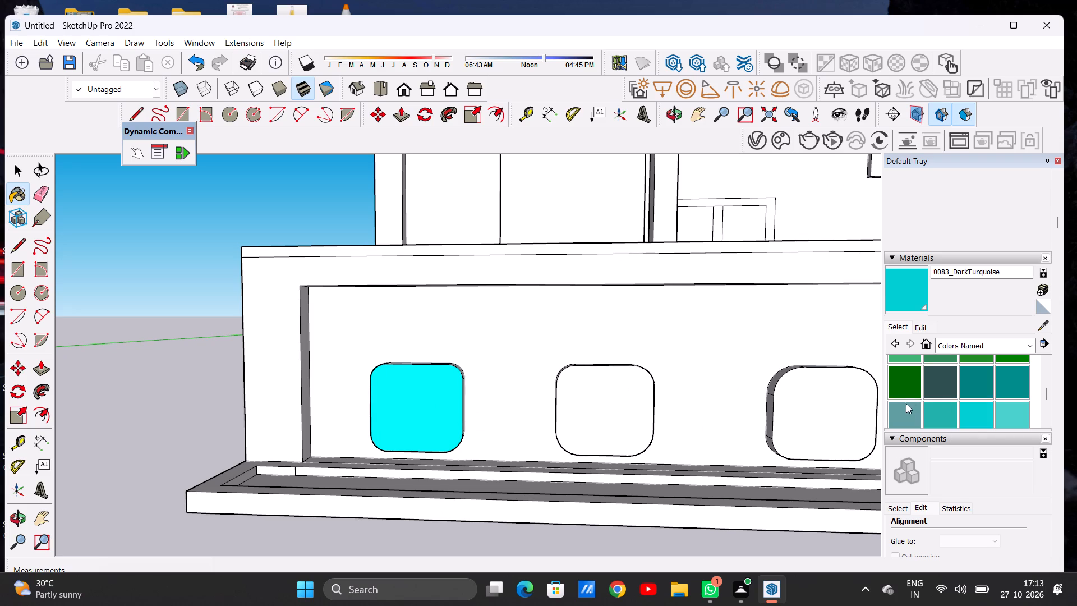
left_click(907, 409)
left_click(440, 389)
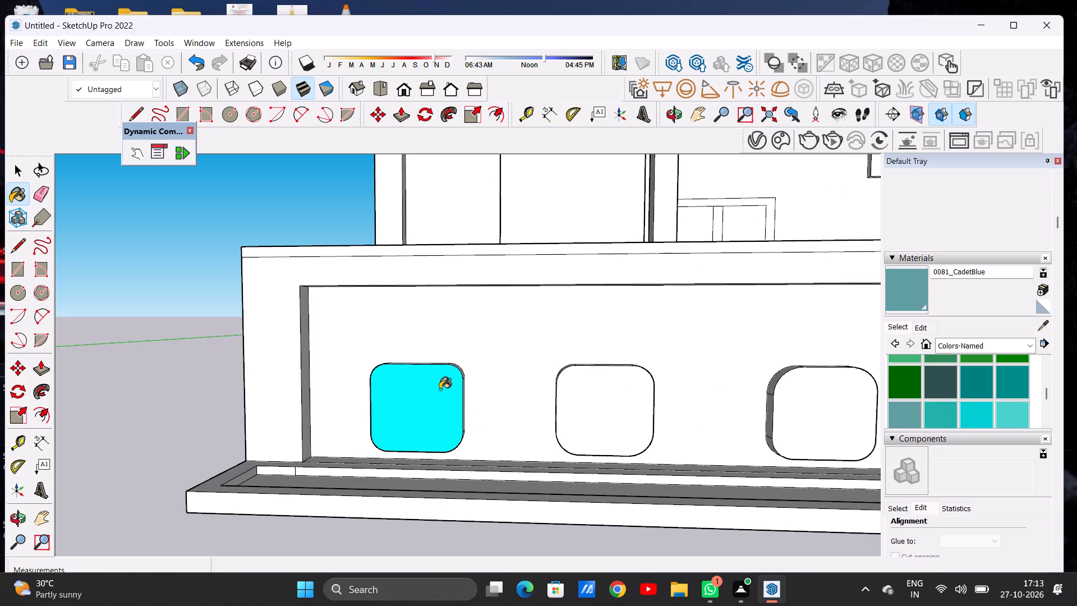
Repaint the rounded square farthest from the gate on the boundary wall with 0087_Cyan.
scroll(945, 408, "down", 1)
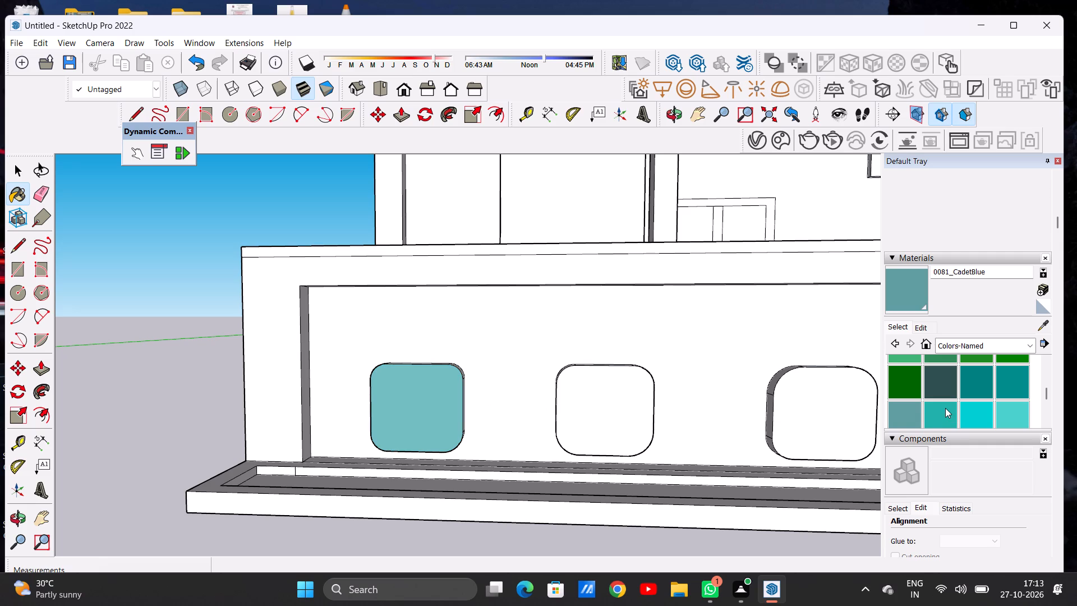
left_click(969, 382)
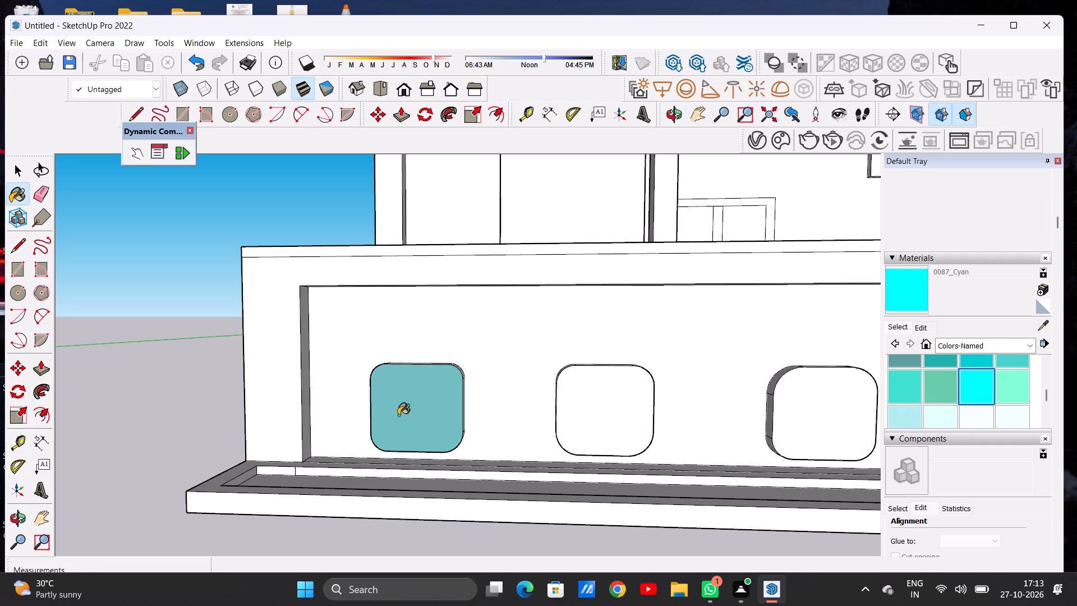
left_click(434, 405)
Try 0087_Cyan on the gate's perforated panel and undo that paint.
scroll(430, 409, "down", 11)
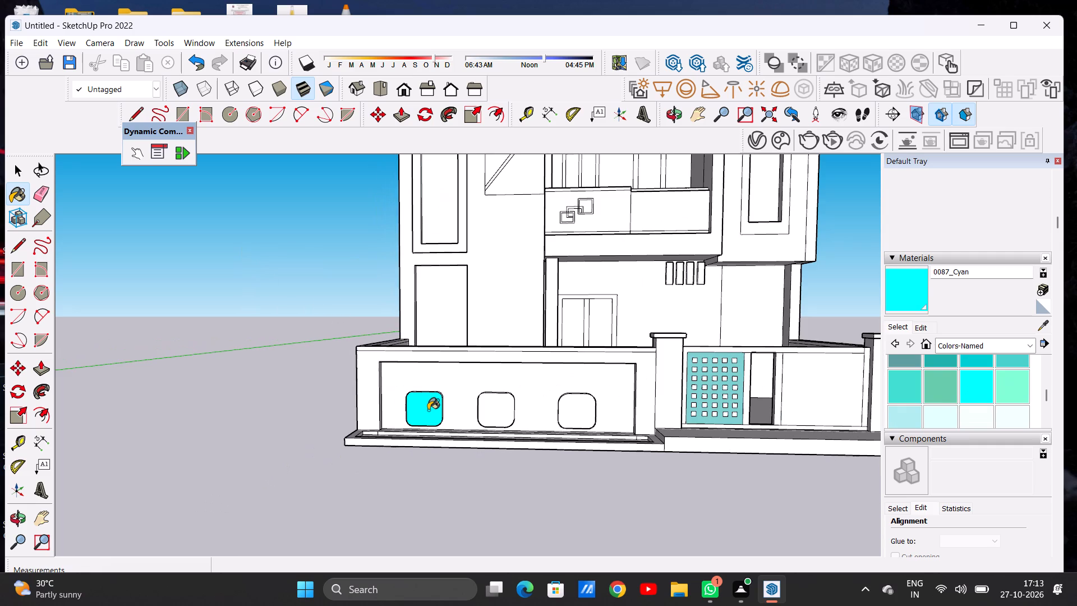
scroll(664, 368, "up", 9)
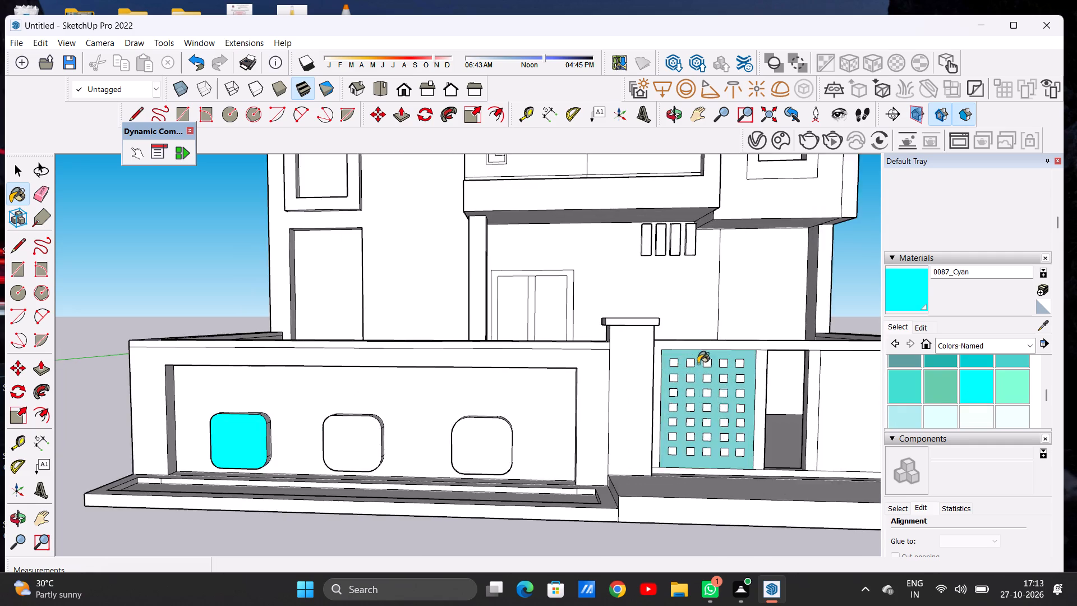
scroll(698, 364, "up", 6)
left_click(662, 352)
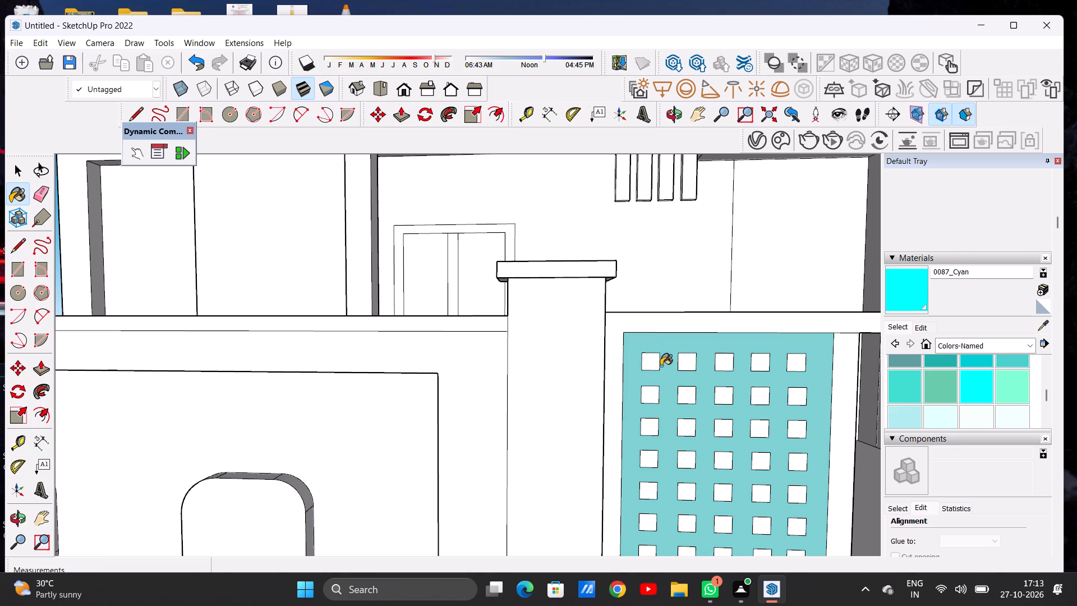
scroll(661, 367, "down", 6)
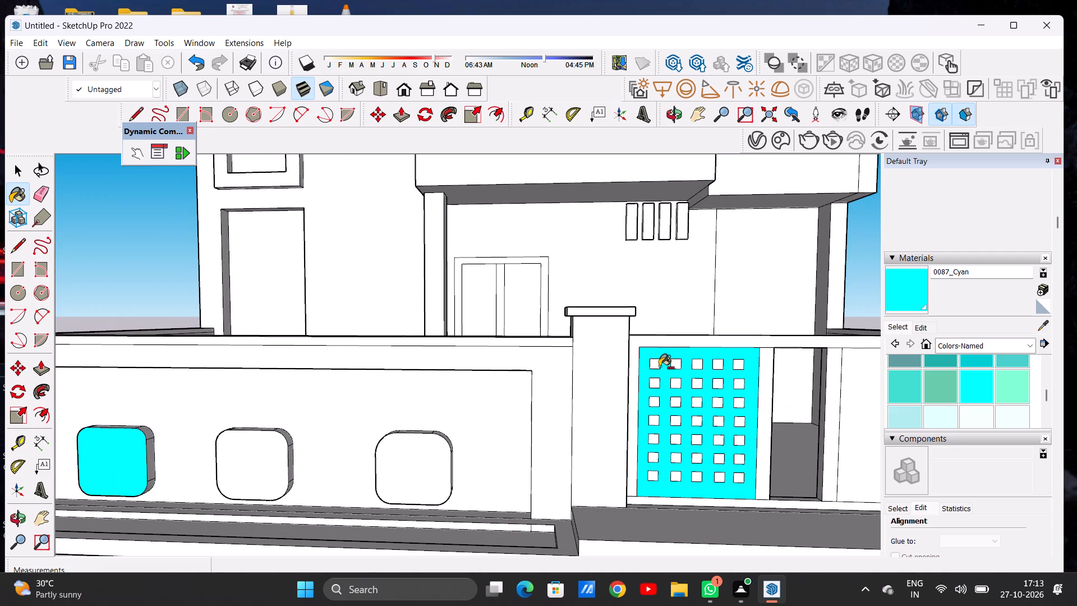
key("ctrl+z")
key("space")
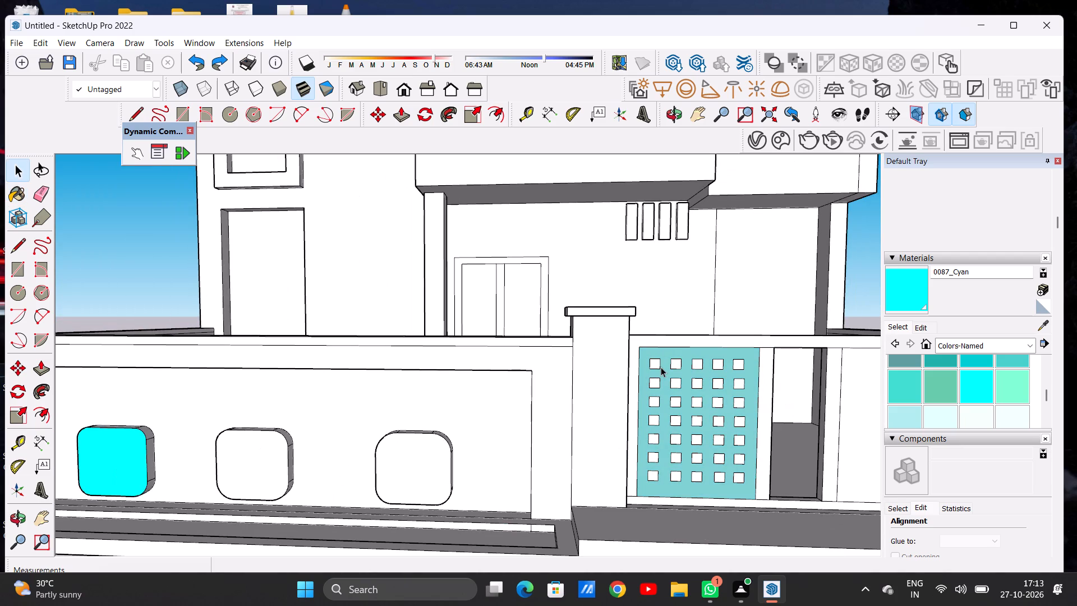
Look through the blues in Colors-Named and repaint the rounded square farthest from the gate with 0097_DeepSkyBlue.
scroll(381, 389, "down", 5)
scroll(434, 381, "up", 1)
scroll(445, 378, "down", 1)
scroll(237, 416, "up", 1)
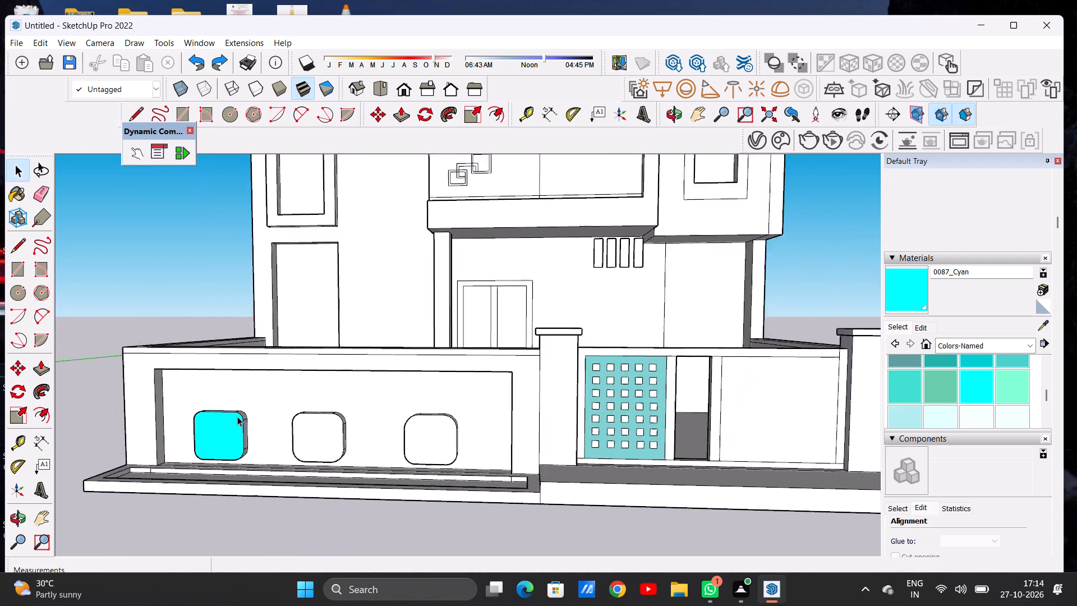
scroll(237, 416, "up", 4)
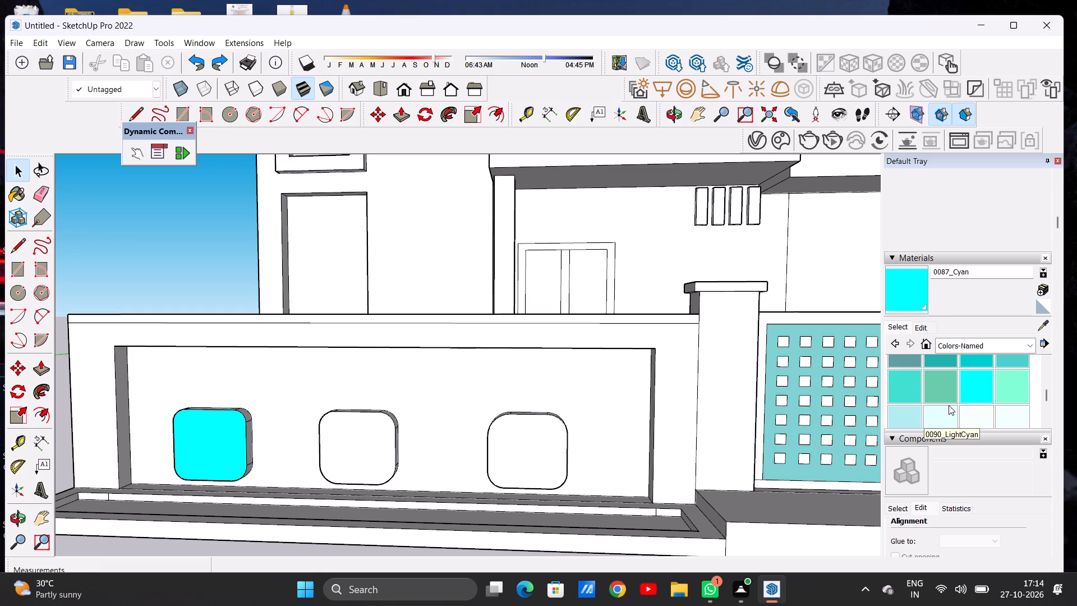
scroll(949, 405, "down", 2)
scroll(949, 405, "up", 2)
scroll(949, 405, "down", 2)
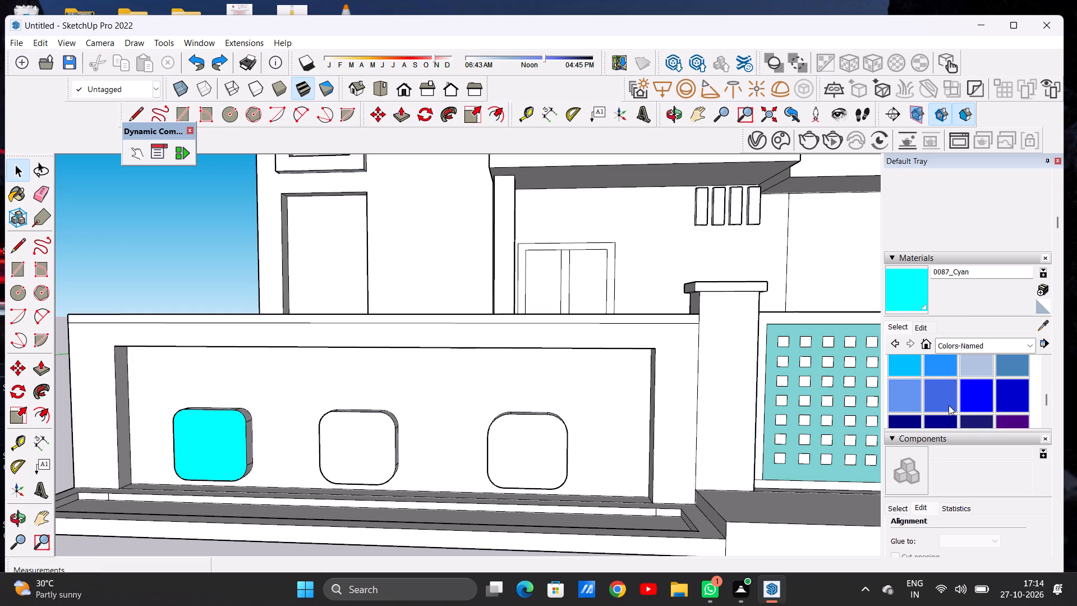
scroll(949, 405, "down", 1)
scroll(949, 405, "up", 1)
left_click(910, 361)
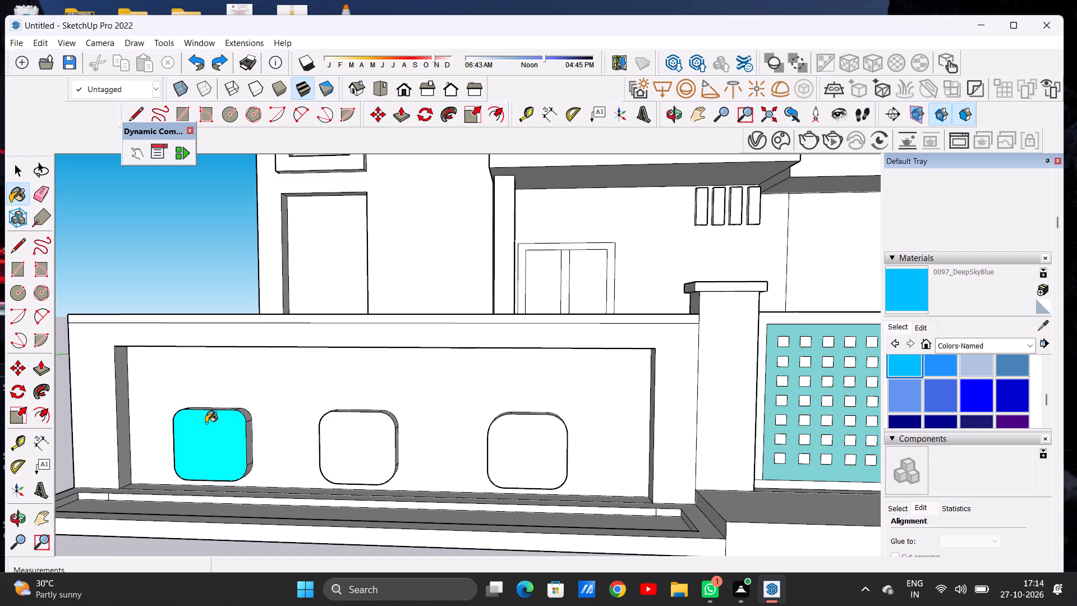
left_click(217, 438)
Repaint the gate's perforated panel with 0097_DeepSkyBlue to match the painted square on the boundary wall.
scroll(329, 408, "down", 3)
scroll(695, 374, "up", 3)
scroll(695, 371, "down", 1)
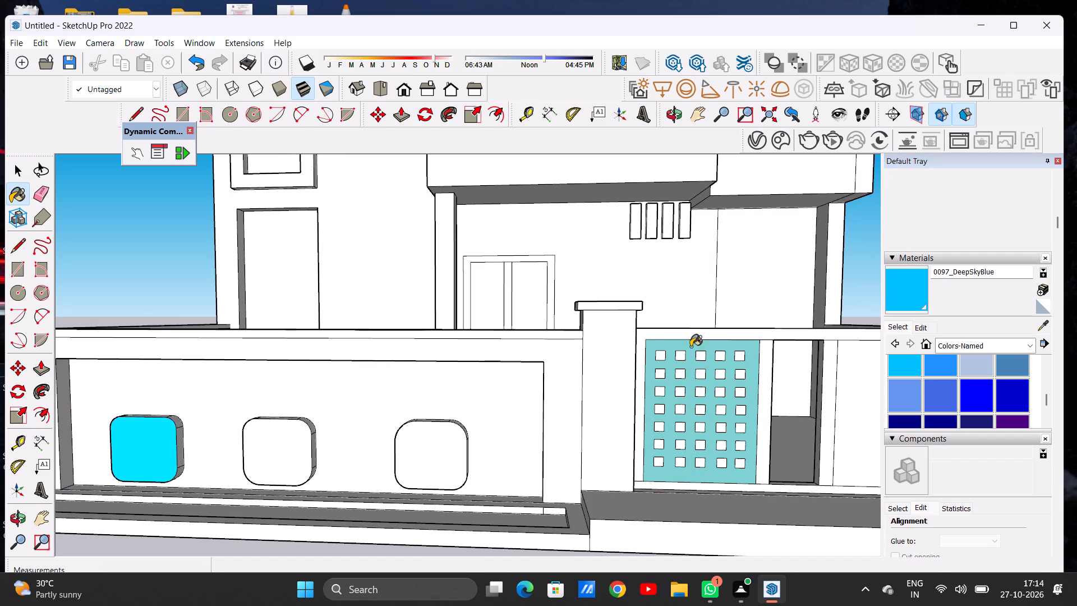
left_click(691, 347)
scroll(604, 380, "down", 1)
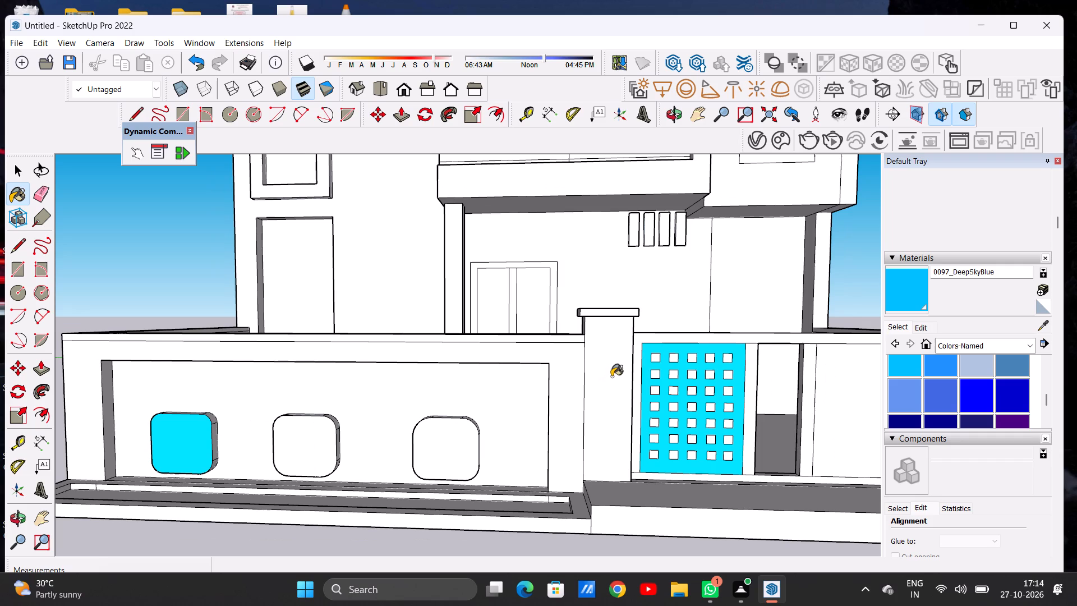
Repaint the front face of the boundary wall's rounded square farthest from the gate with 0100_SteelBlue.
scroll(942, 387, "up", 1)
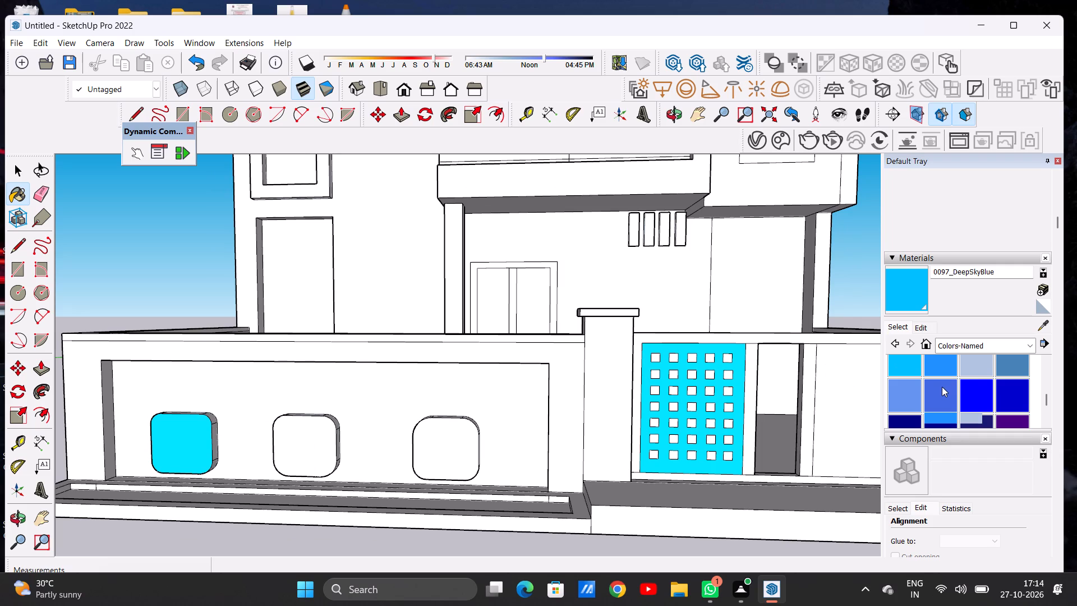
scroll(942, 387, "down", 1)
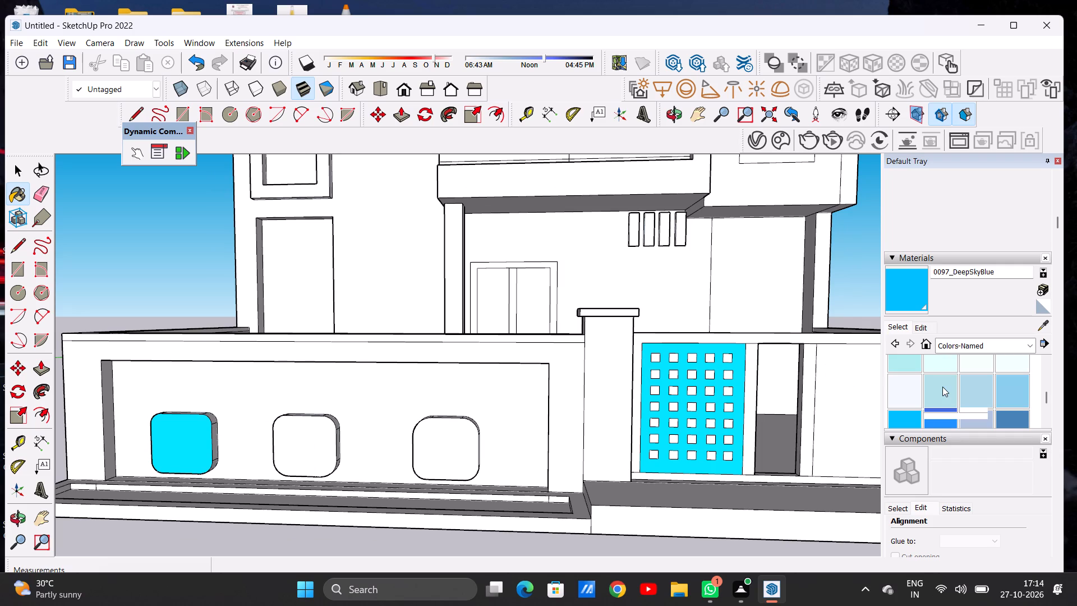
left_click(1011, 360)
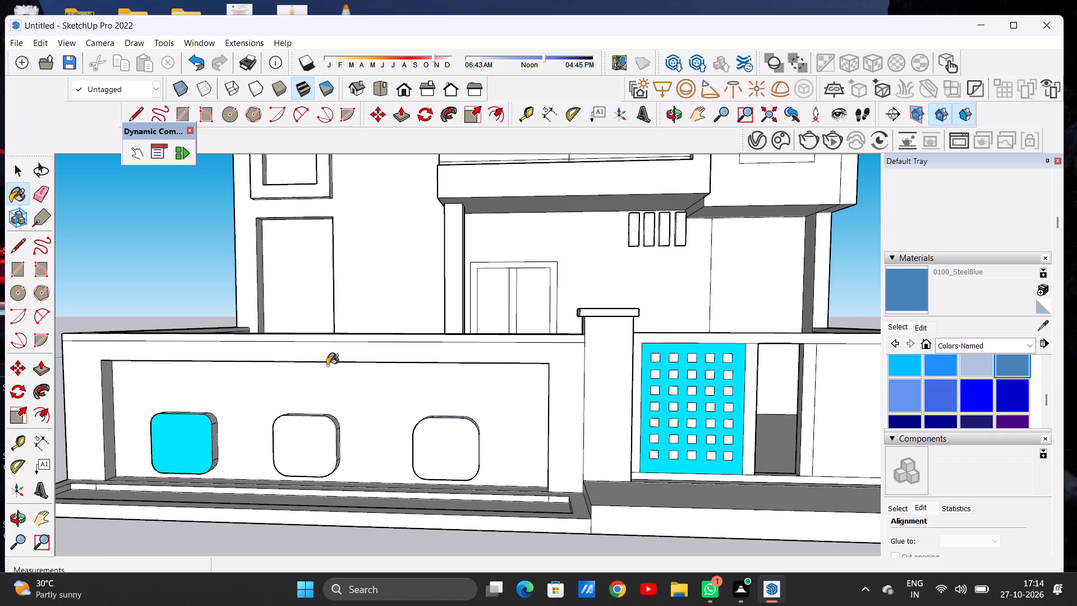
left_click(186, 440)
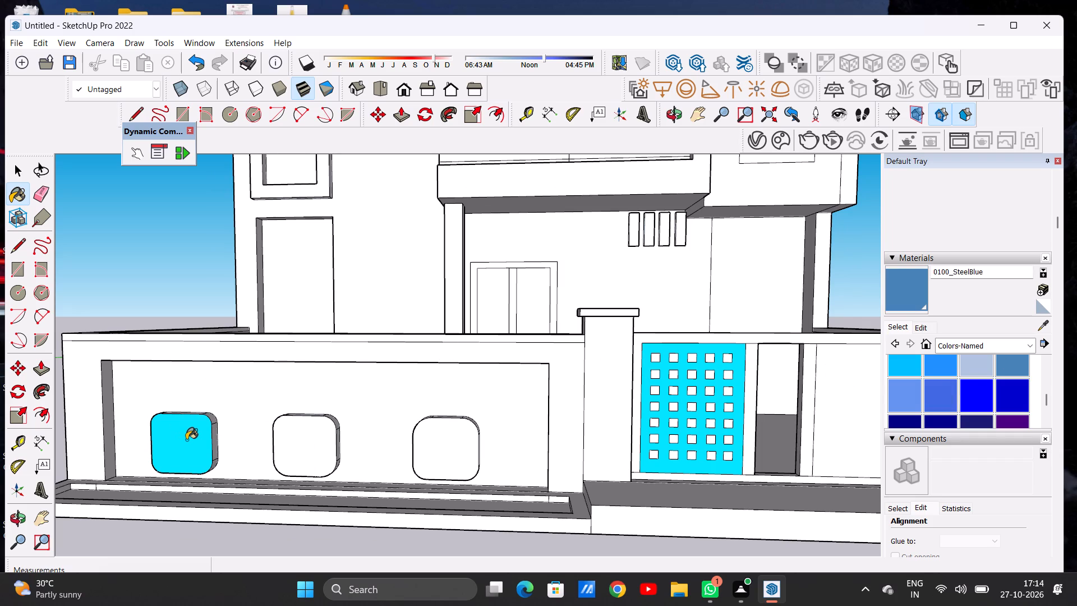
Paint the top edge and the gate-facing side of the rounded square farthest from the gate with 0100_SteelBlue.
scroll(242, 428, "down", 6)
scroll(202, 447, "up", 13)
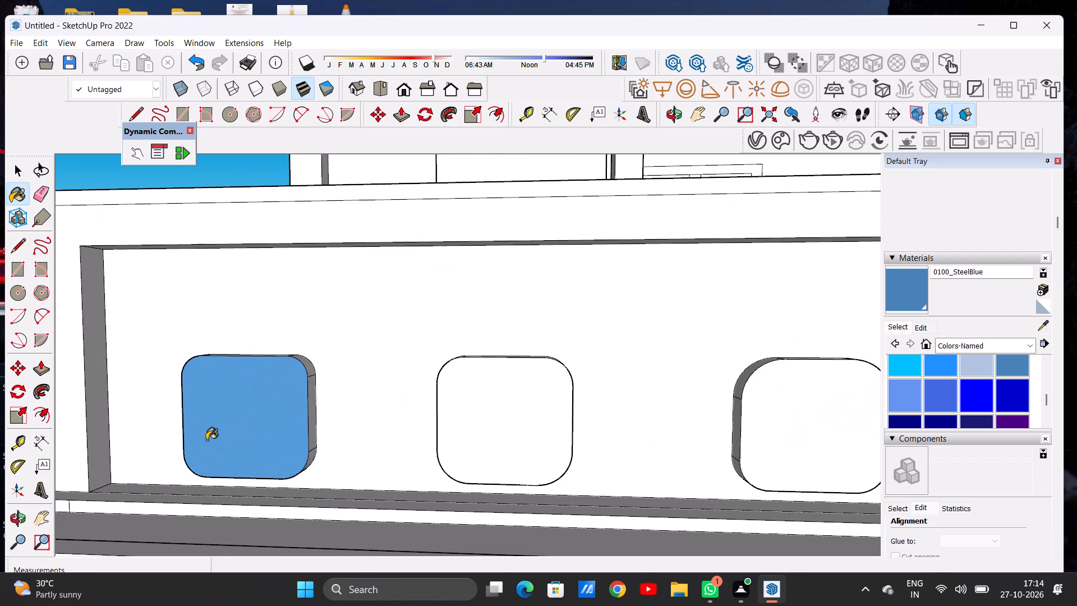
scroll(213, 453, "down", 3)
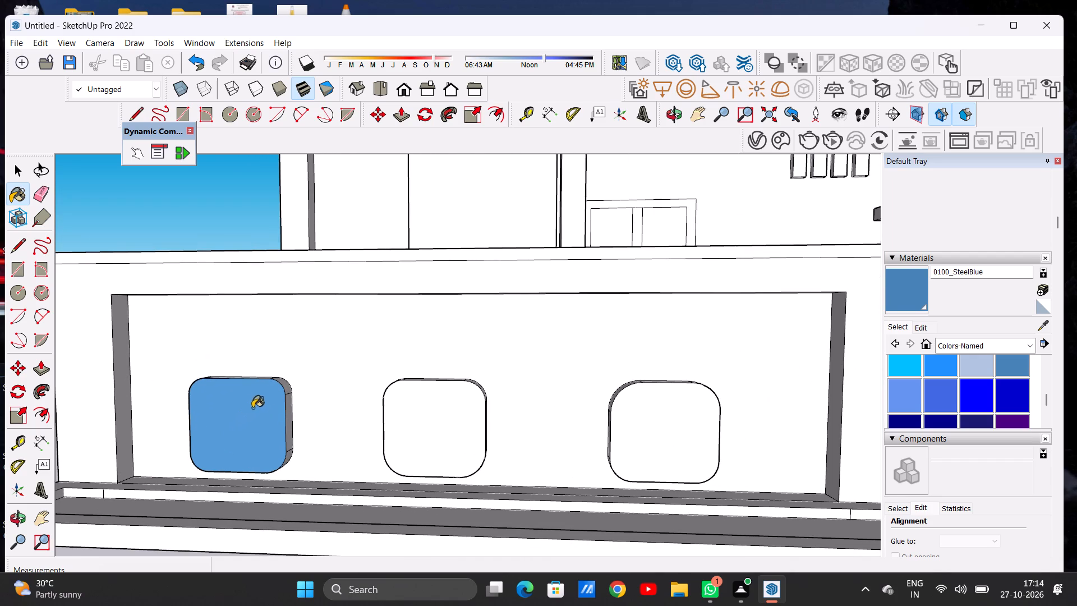
middle_click_drag(255, 401, 238, 472)
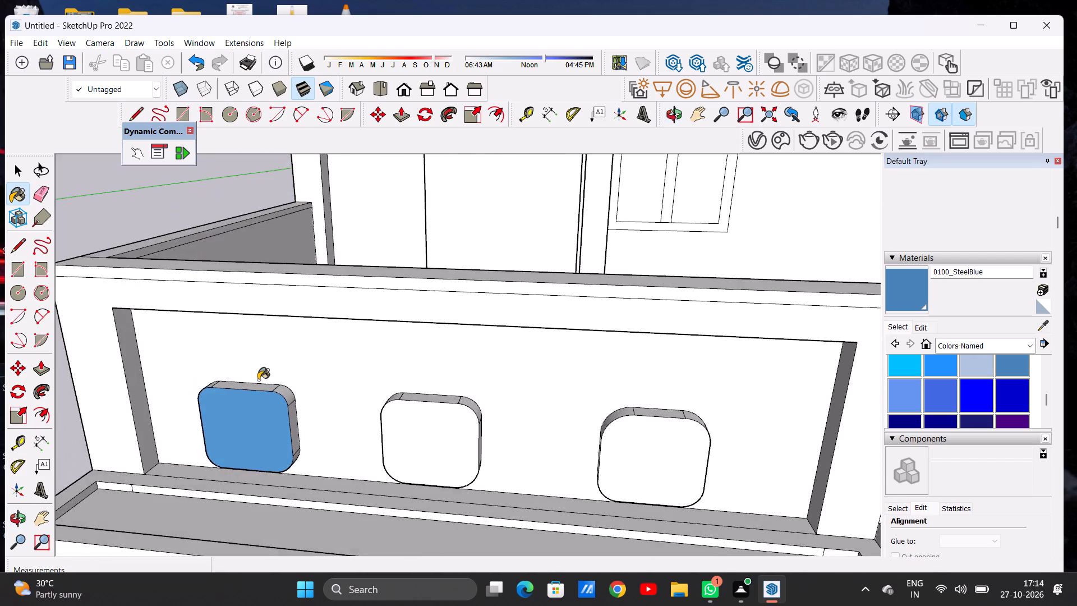
scroll(258, 380, "up", 11)
left_click(258, 393)
left_click(328, 412)
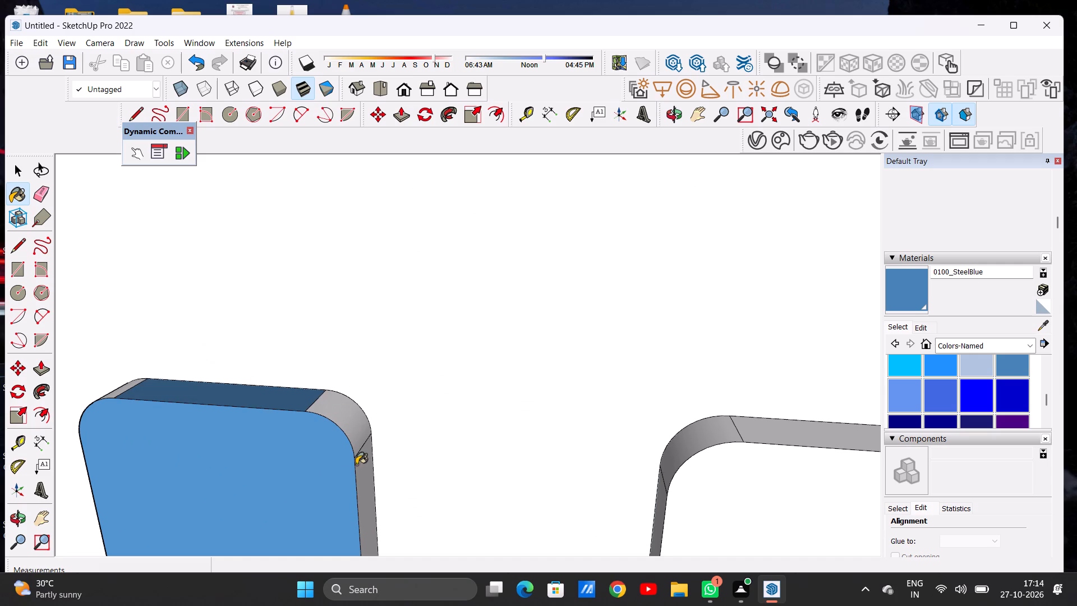
left_click(360, 469)
Paint the side facing away from the gate, including its upper and lower corners, on the same farthest square with 0100_SteelBlue.
scroll(338, 398, "down", 11)
scroll(324, 380, "up", 1)
scroll(324, 380, "down", 5)
middle_click_drag(243, 420, 270, 415)
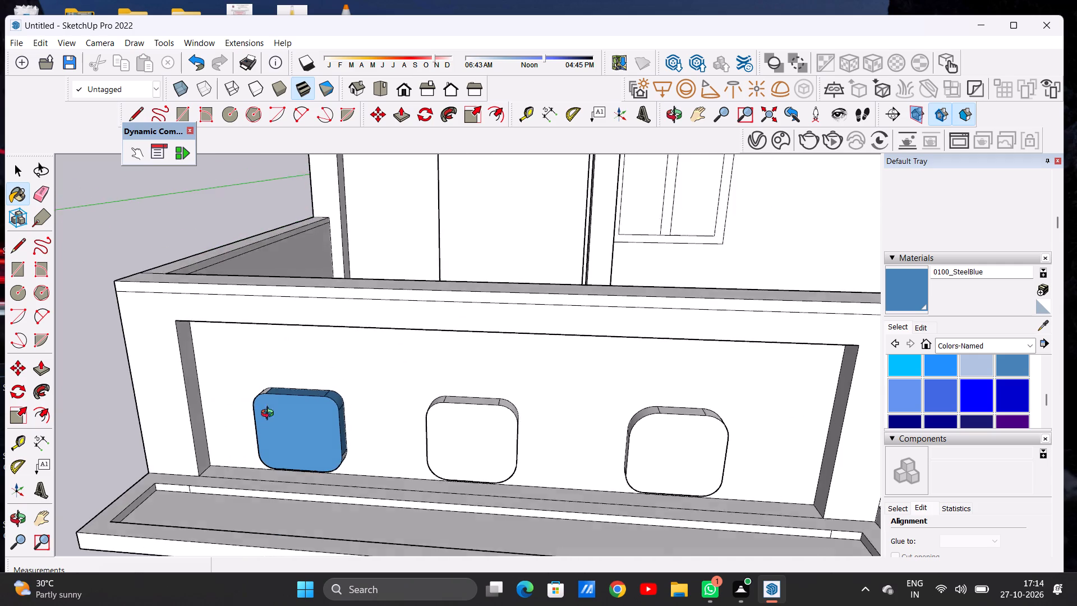
middle_click_drag(270, 415, 452, 387)
scroll(332, 418, "up", 1)
scroll(332, 420, "down", 1)
scroll(332, 423, "up", 3)
left_click(313, 437)
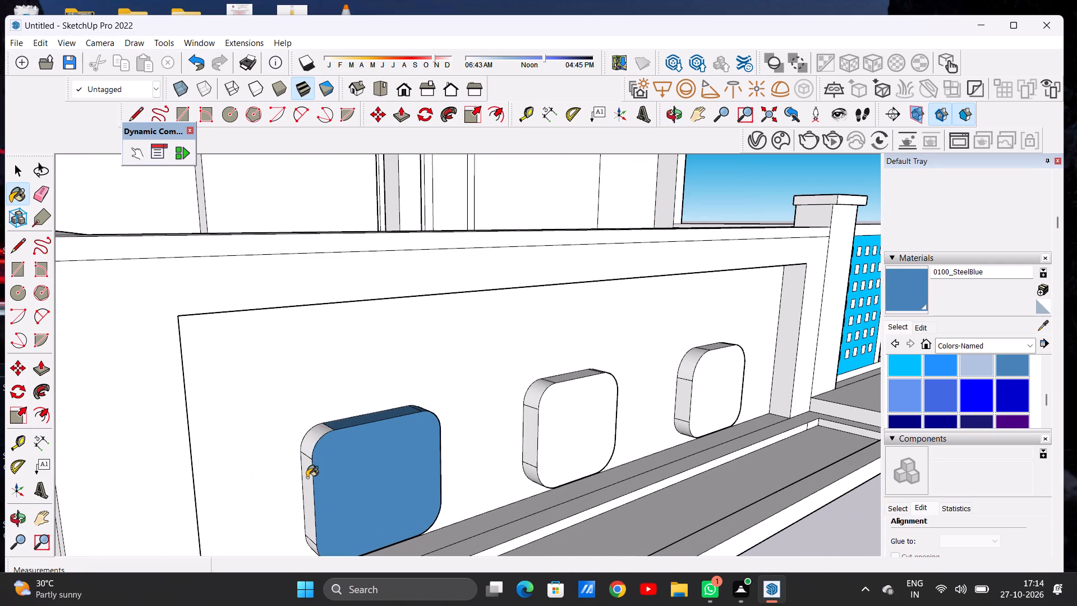
left_click(307, 478)
scroll(269, 420, "down", 7)
scroll(320, 516, "up", 12)
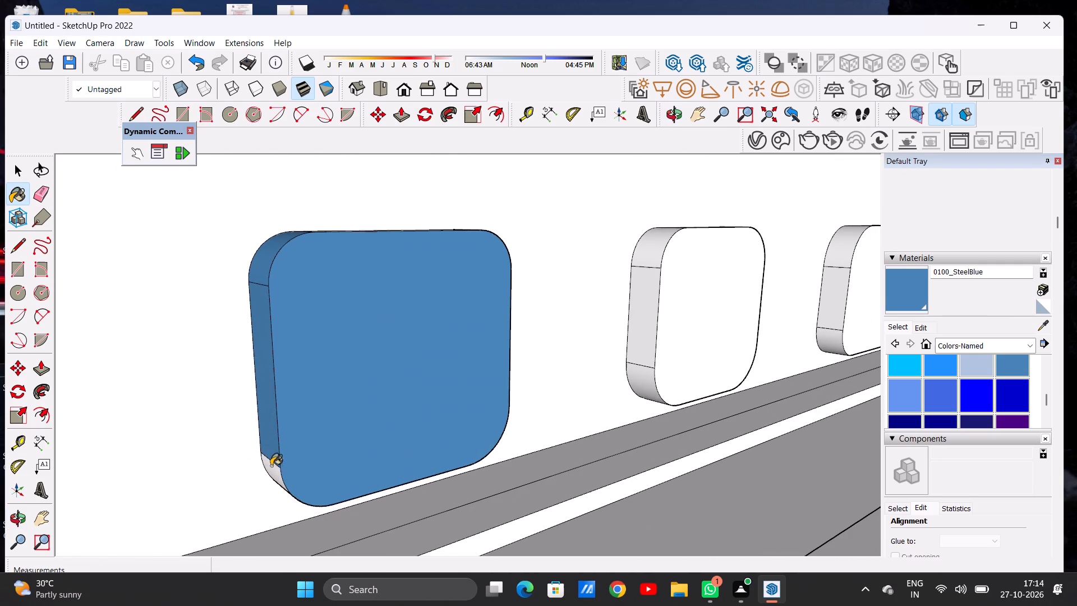
left_click(276, 473)
Paint the underside and the lower gate-side corner of the rounded square farthest from the gate with 0100_SteelBlue.
scroll(296, 431, "down", 2)
scroll(295, 431, "up", 1)
scroll(295, 431, "down", 16)
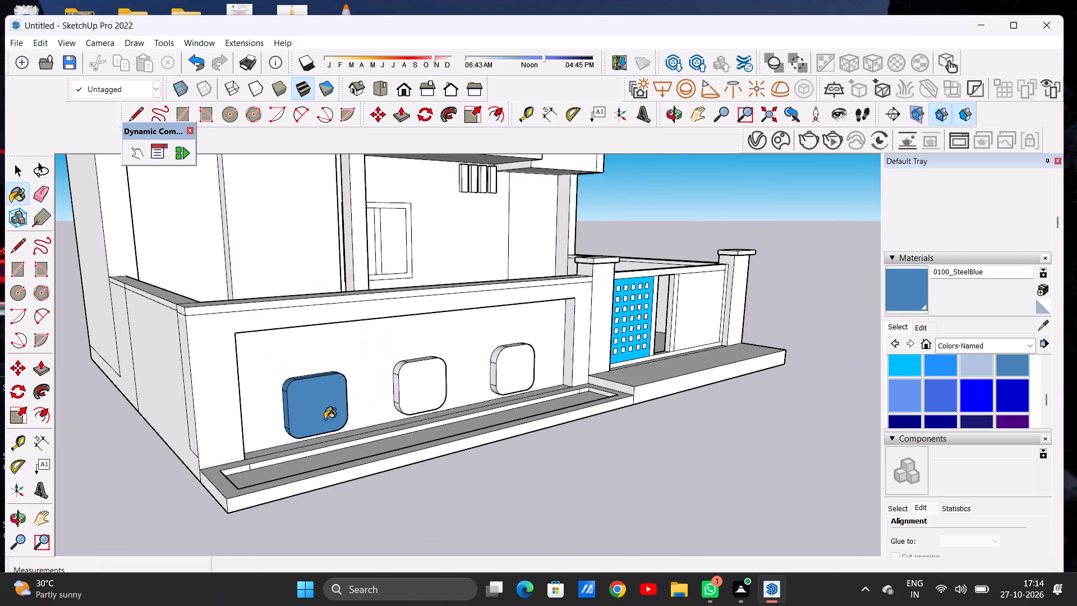
middle_click_drag(370, 424, 253, 397)
scroll(262, 418, "down", 2)
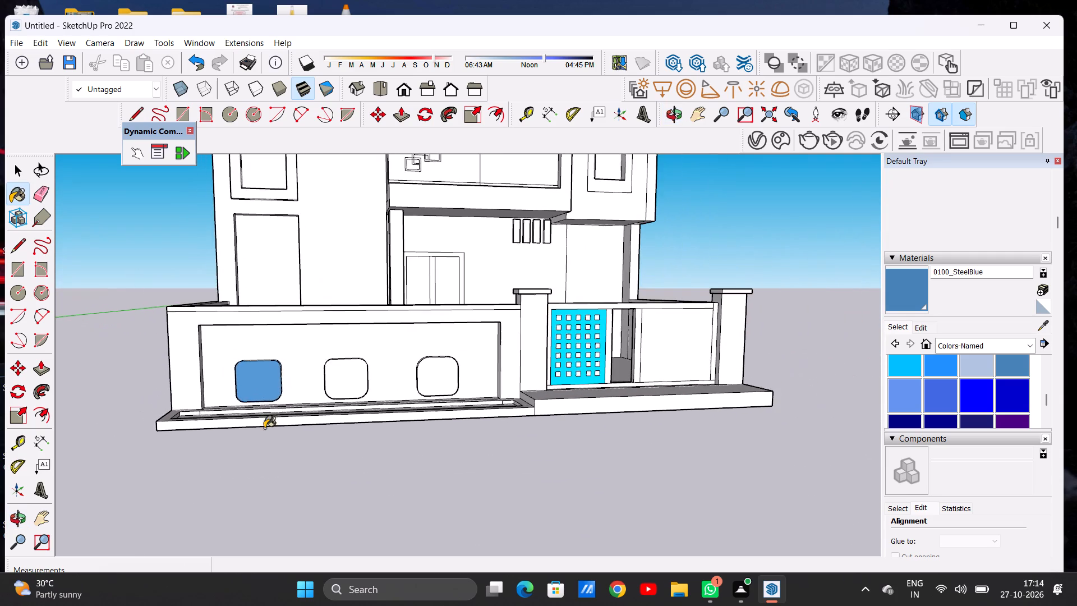
scroll(264, 428, "down", 1)
scroll(269, 363, "up", 12)
middle_click_drag(284, 467, 251, 410)
scroll(252, 430, "up", 2)
scroll(256, 436, "down", 1)
scroll(257, 437, "up", 14)
middle_click_drag(319, 453, 228, 411)
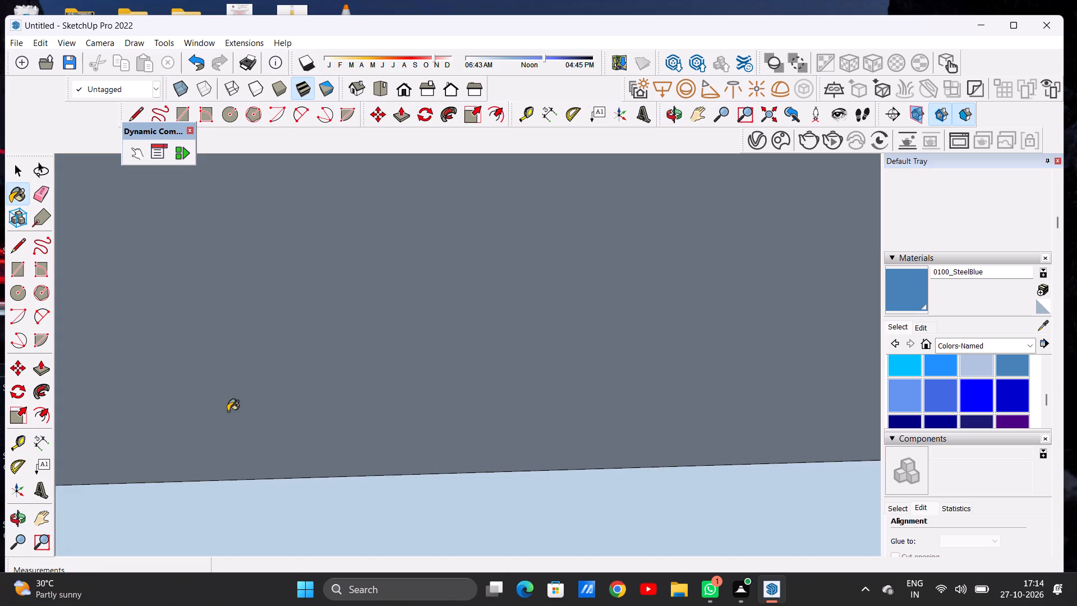
middle_click_drag(228, 411, 256, 477)
left_click(282, 305)
scroll(201, 322, "up", 2)
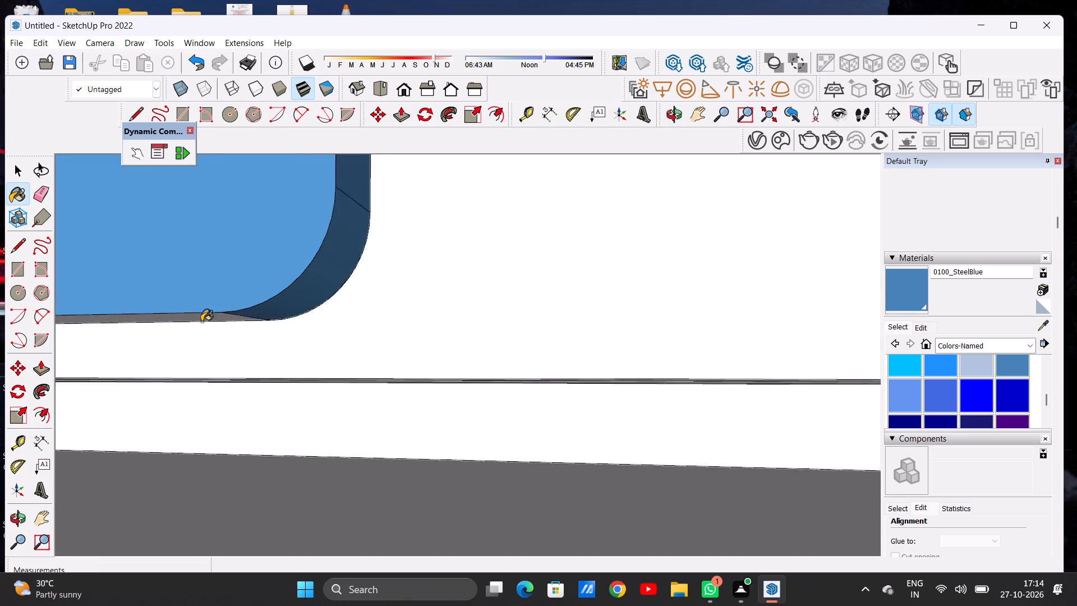
scroll(201, 322, "up", 2)
left_click(197, 315)
Paint the front face of the middle rounded square on the boundary wall with 0100_SteelBlue.
scroll(222, 342, "down", 12)
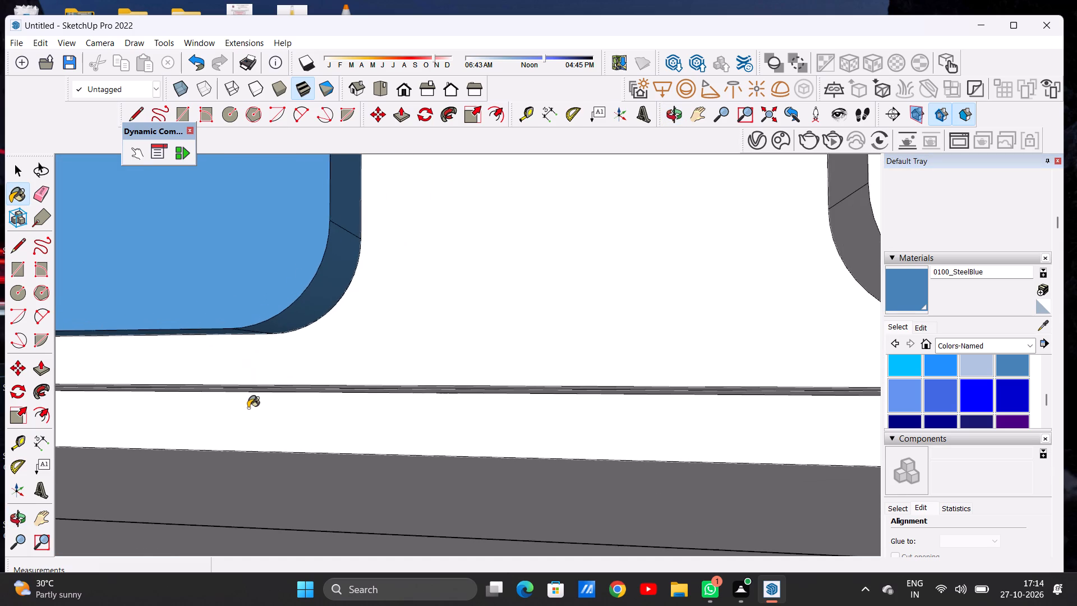
scroll(248, 408, "down", 20)
scroll(248, 408, "down", 1)
middle_click_drag(199, 366, 330, 370)
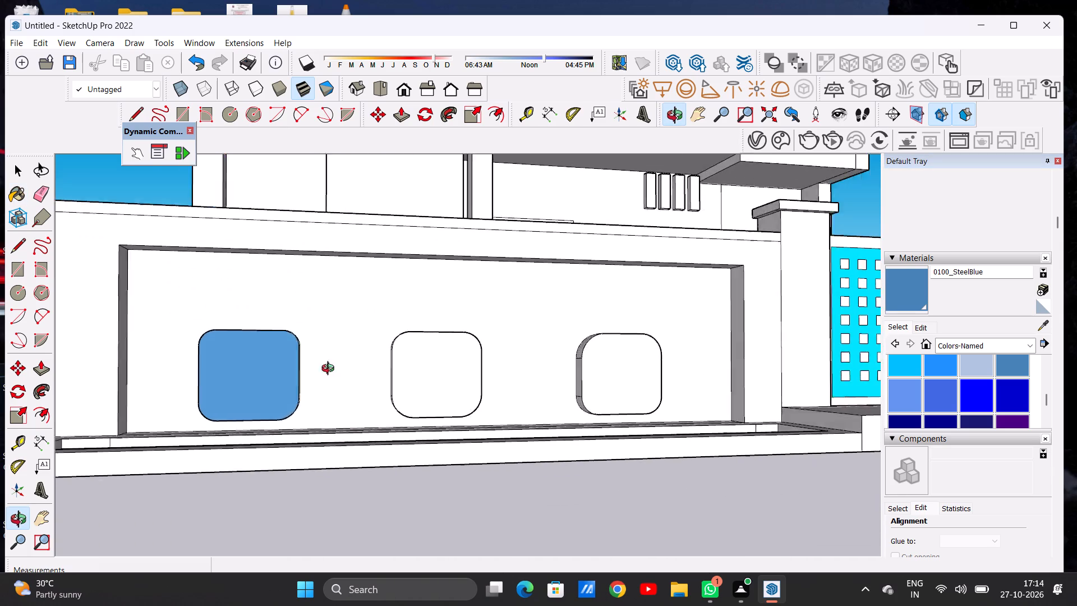
middle_click_drag(330, 370, 281, 380)
scroll(279, 392, "down", 9)
scroll(348, 385, "up", 3)
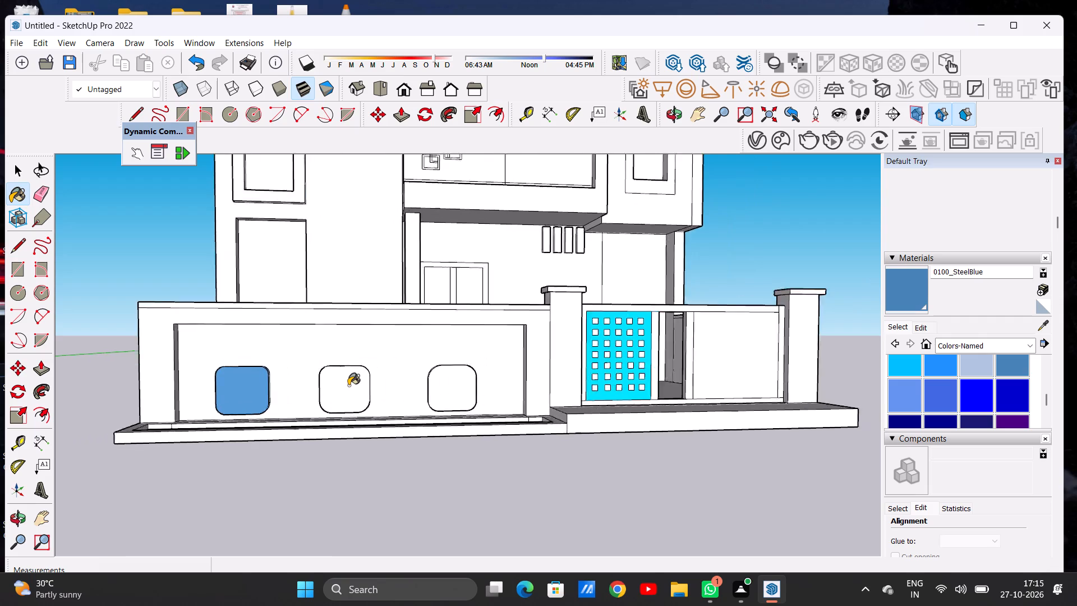
scroll(348, 385, "up", 8)
left_click(343, 385)
Paint the top edge and both upper rounded corners of the middle square with 0100_SteelBlue.
middle_click_drag(319, 345, 349, 434)
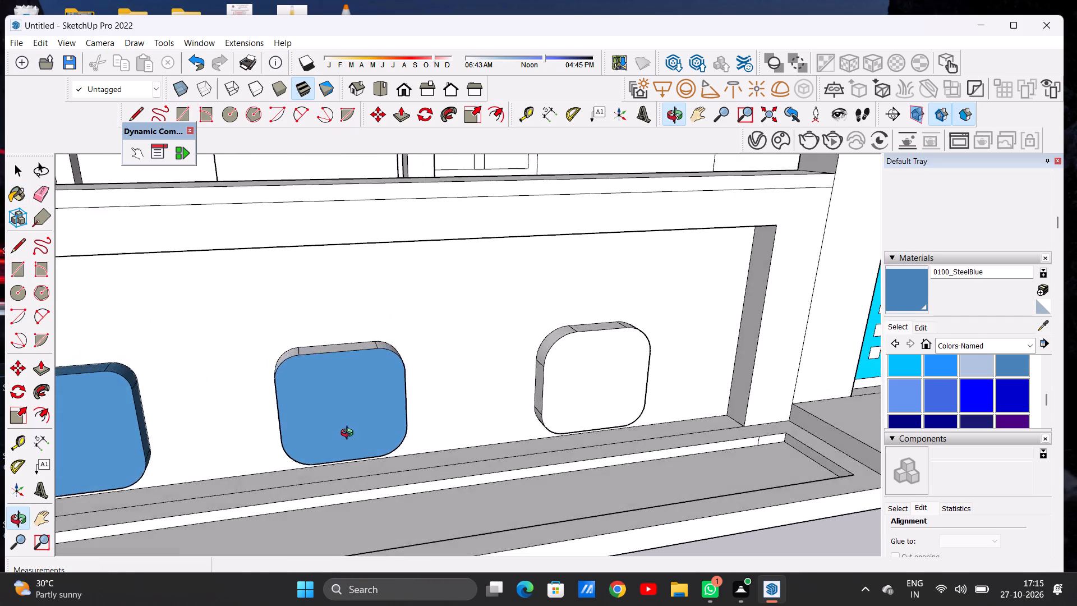
middle_click_drag(349, 434, 352, 456)
scroll(283, 353, "up", 11)
left_click(295, 377)
left_click(347, 373)
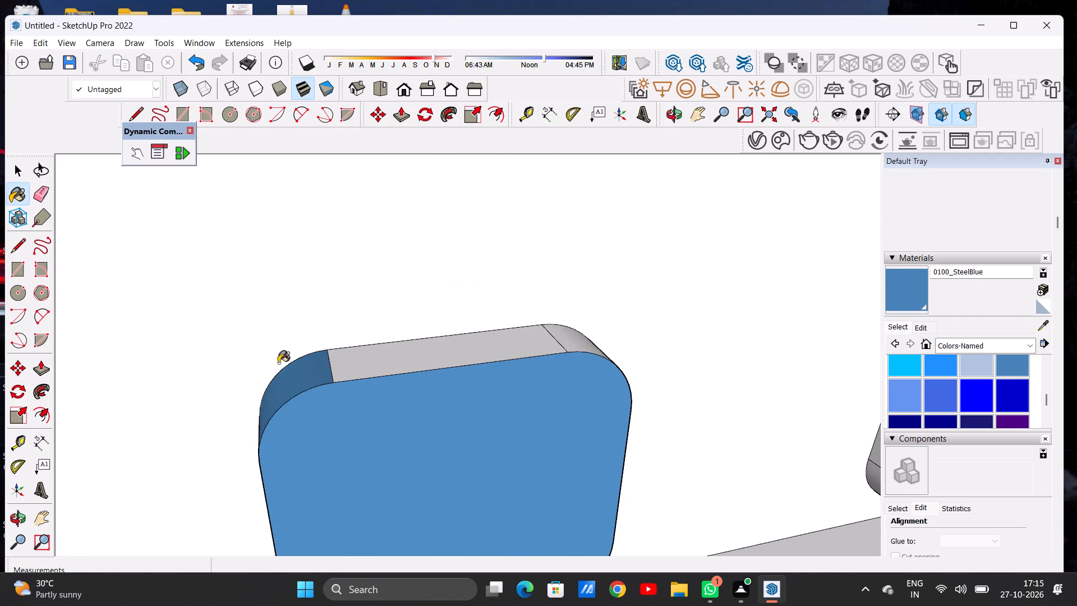
scroll(250, 362, "down", 5)
scroll(450, 335, "up", 10)
left_click(455, 355)
Paint the middle square's side and lower corner facing away from the gate with 0100_SteelBlue.
scroll(460, 350, "down", 20)
scroll(460, 350, "down", 2)
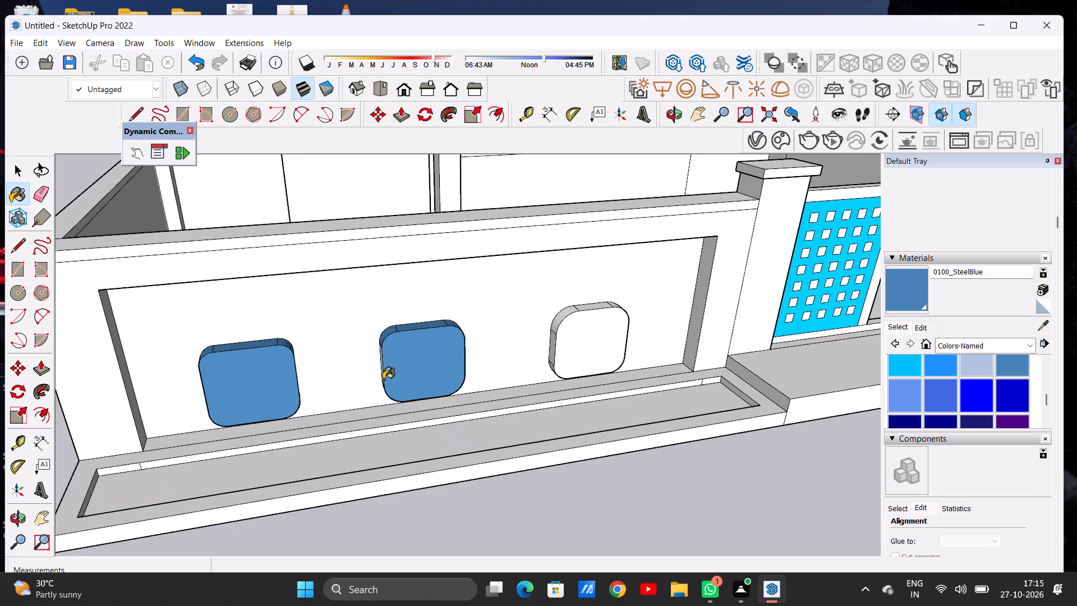
middle_click_drag(383, 379, 514, 315)
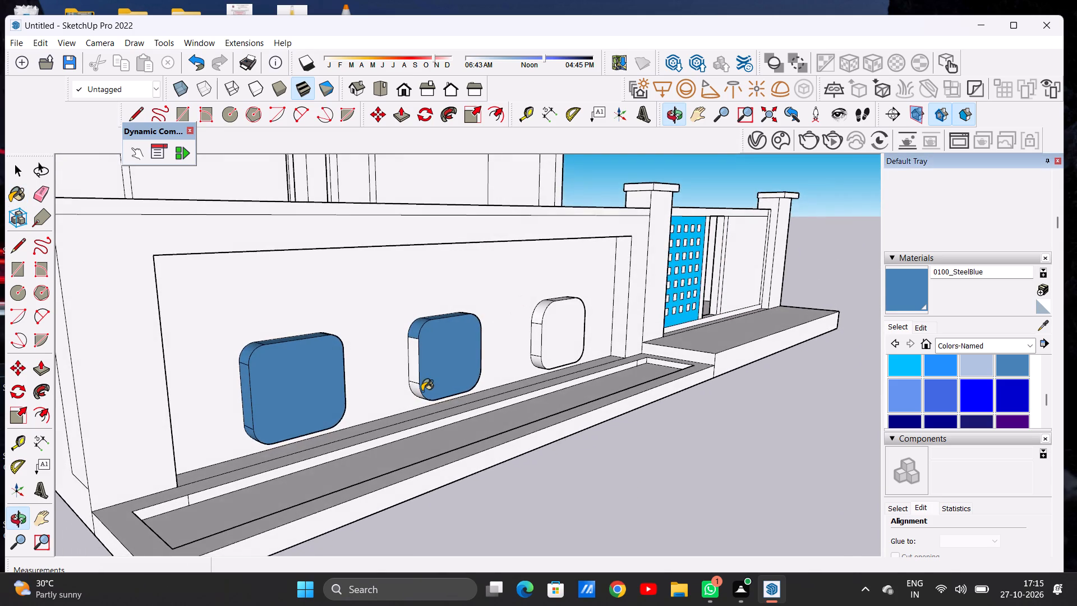
scroll(422, 391, "up", 1)
scroll(422, 391, "down", 1)
scroll(422, 391, "up", 12)
left_click(407, 383)
left_click(406, 342)
Paint the gate-facing edge faces of the middle rounded square with 0100_SteelBlue.
scroll(403, 351, "down", 2)
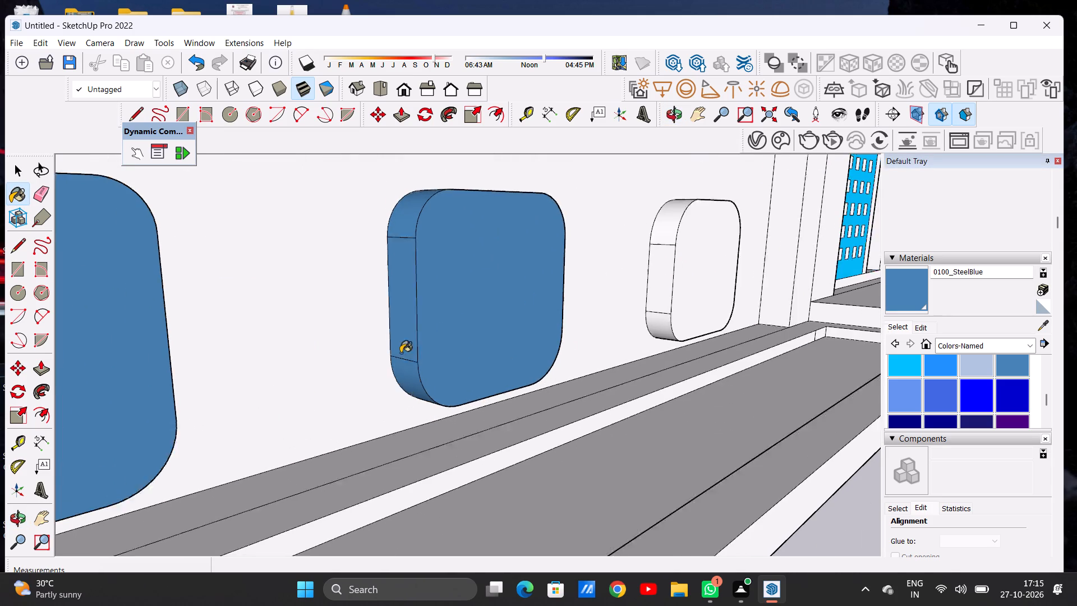
scroll(401, 353, "down", 9)
middle_click_drag(464, 368, 151, 401)
scroll(314, 361, "up", 2)
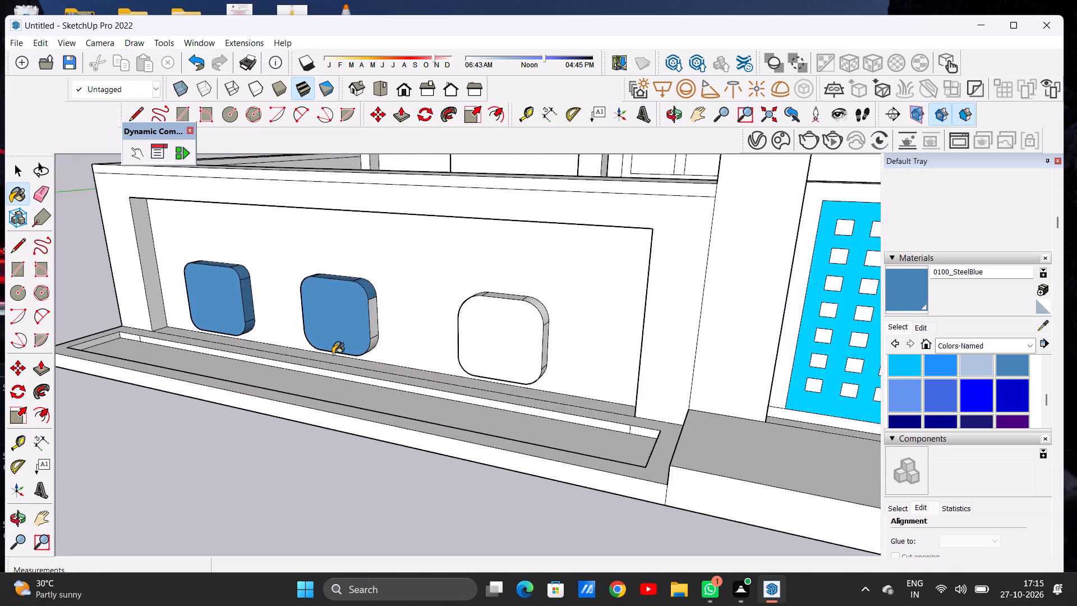
scroll(333, 354, "up", 10)
left_click(416, 336)
left_click(415, 286)
Paint the underside of the middle rounded square with 0100_SteelBlue.
scroll(419, 335, "down", 8)
middle_click_drag(399, 371, 393, 304)
scroll(401, 330, "up", 12)
scroll(394, 362, "down", 1)
scroll(394, 362, "up", 2)
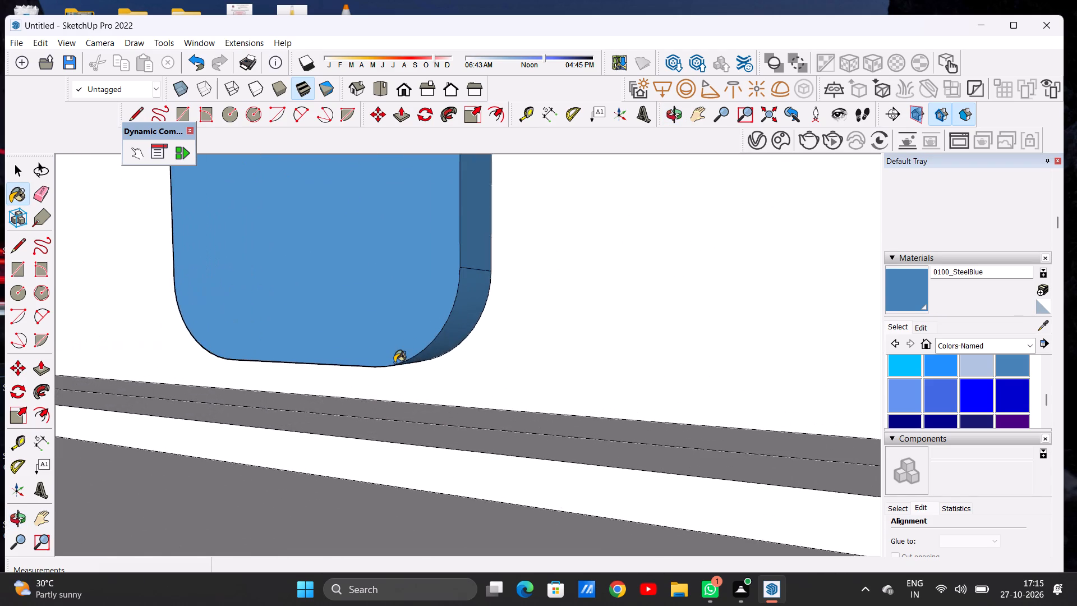
scroll(394, 362, "up", 6)
middle_click_drag(385, 382, 384, 339)
scroll(384, 339, "up", 1)
left_click(360, 341)
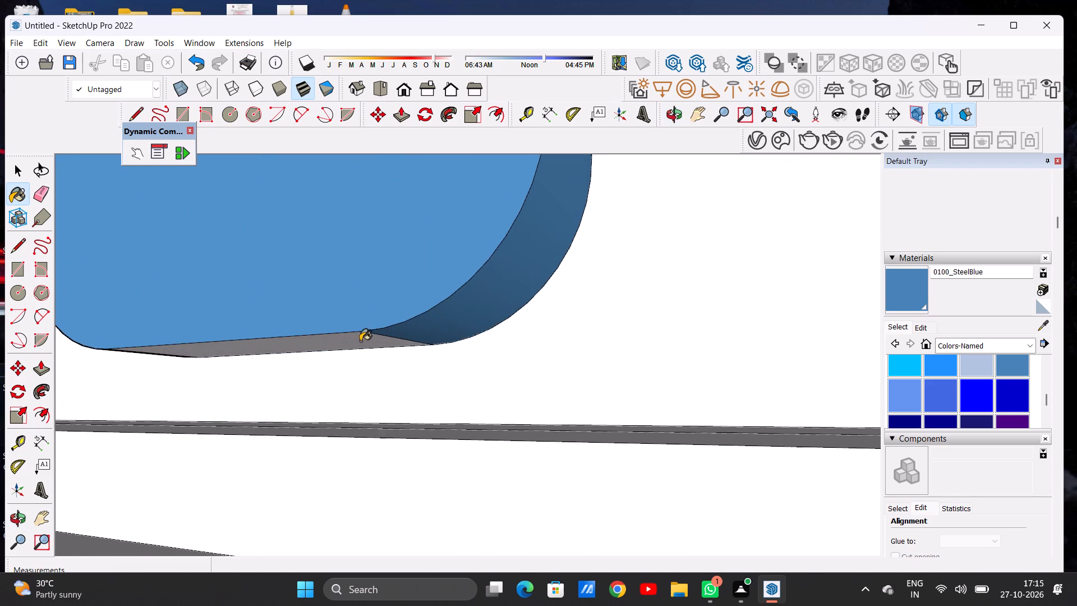
Paint the front face of the rounded square nearest the gate with 0100_SteelBlue.
scroll(361, 365, "down", 5)
scroll(361, 391, "down", 20)
scroll(371, 418, "up", 1)
scroll(371, 418, "down", 5)
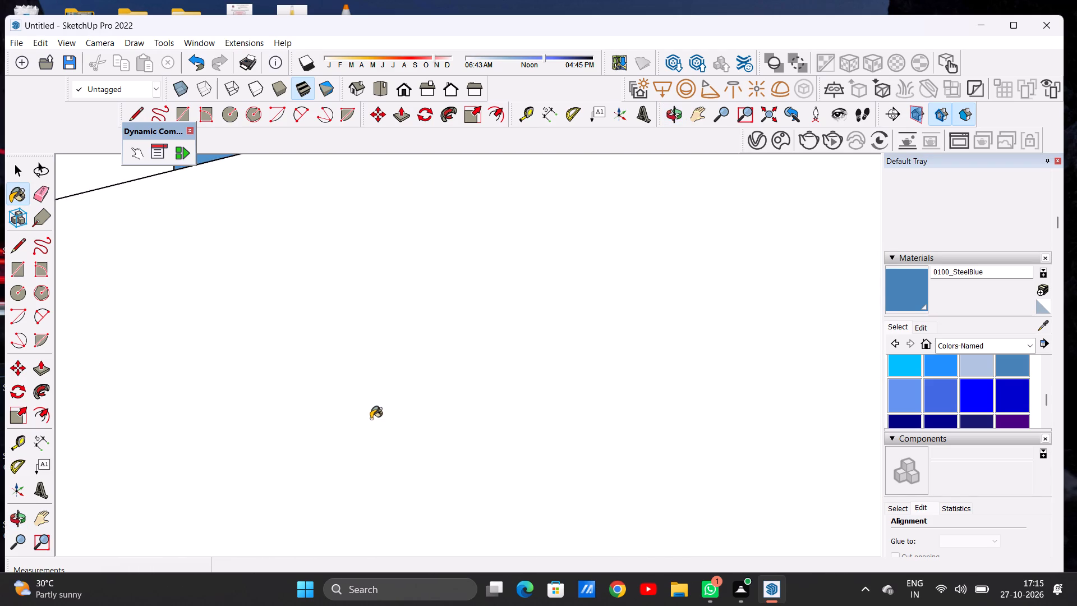
scroll(371, 419, "down", 20)
scroll(371, 419, "down", 4)
scroll(372, 435, "up", 1)
scroll(372, 435, "down", 17)
scroll(373, 437, "up", 1)
scroll(373, 437, "down", 3)
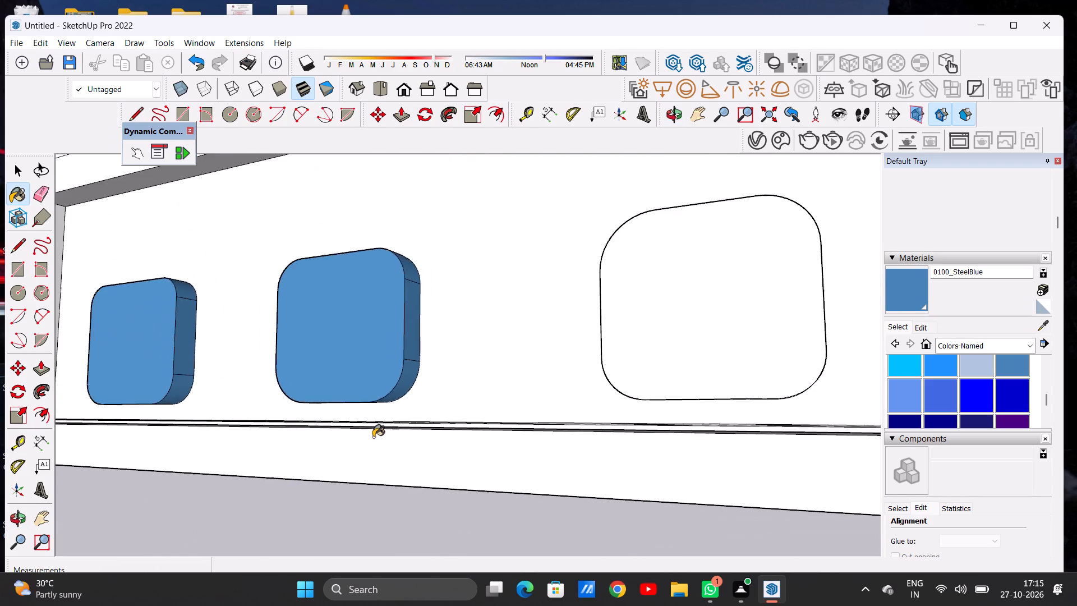
scroll(373, 437, "down", 15)
middle_click_drag(372, 374, 467, 422)
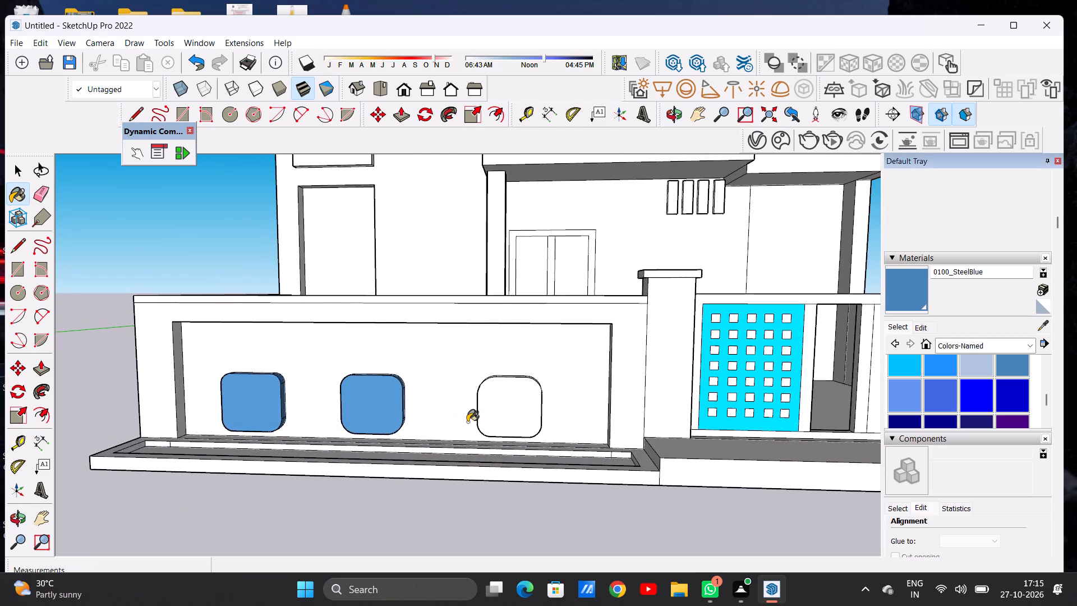
scroll(438, 425, "down", 4)
scroll(480, 403, "up", 7)
left_click(476, 409)
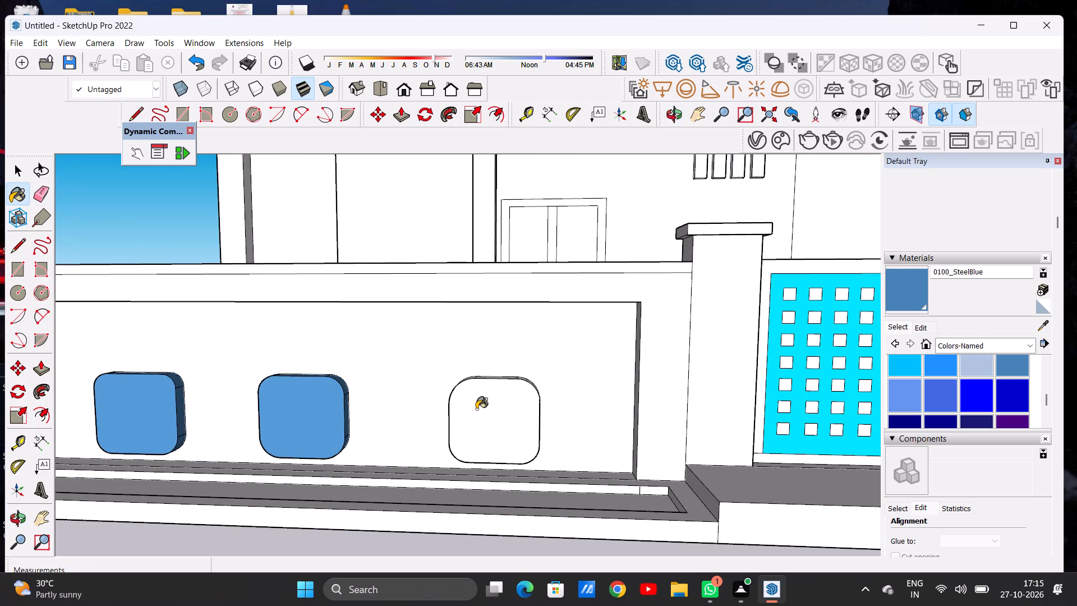
Paint the top edge, the side facing away from the gate and that side's corners on the nearest square with 0100_SteelBlue.
middle_click_drag(498, 406, 619, 480)
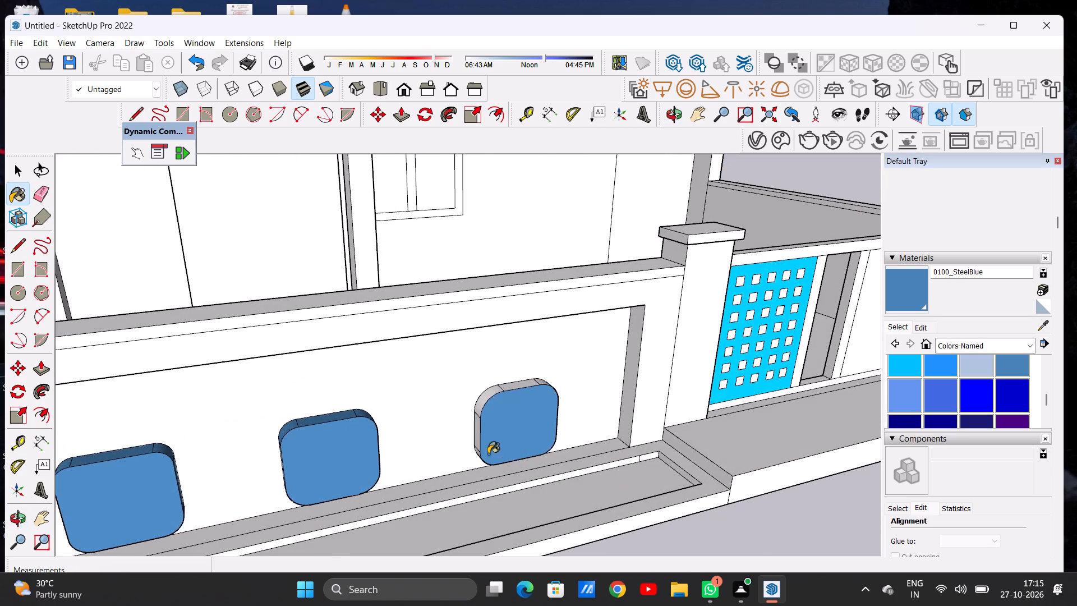
scroll(483, 448, "up", 2)
scroll(478, 446, "down", 1)
scroll(473, 445, "up", 11)
left_click(484, 409)
left_click(492, 329)
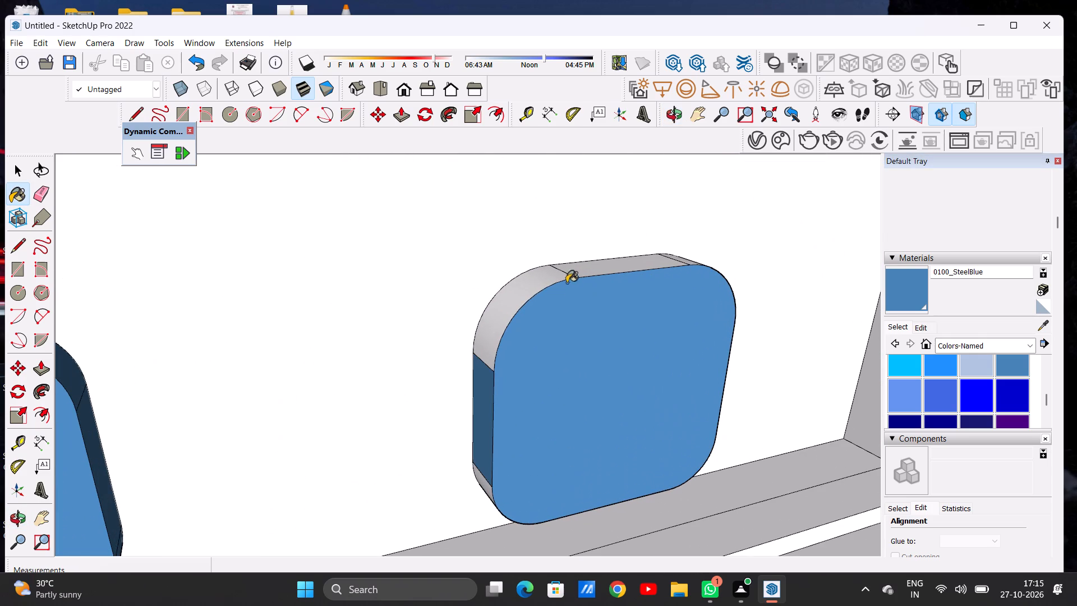
left_click(576, 269)
scroll(536, 333, "down", 3)
scroll(520, 434, "up", 4)
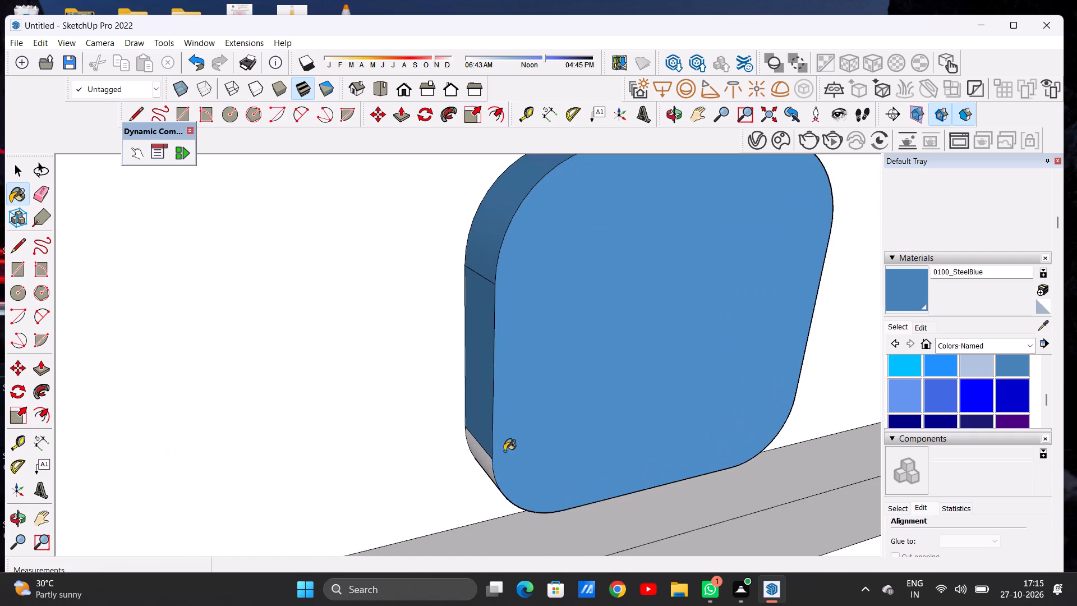
scroll(504, 451, "up", 8)
left_click(486, 462)
scroll(487, 461, "down", 7)
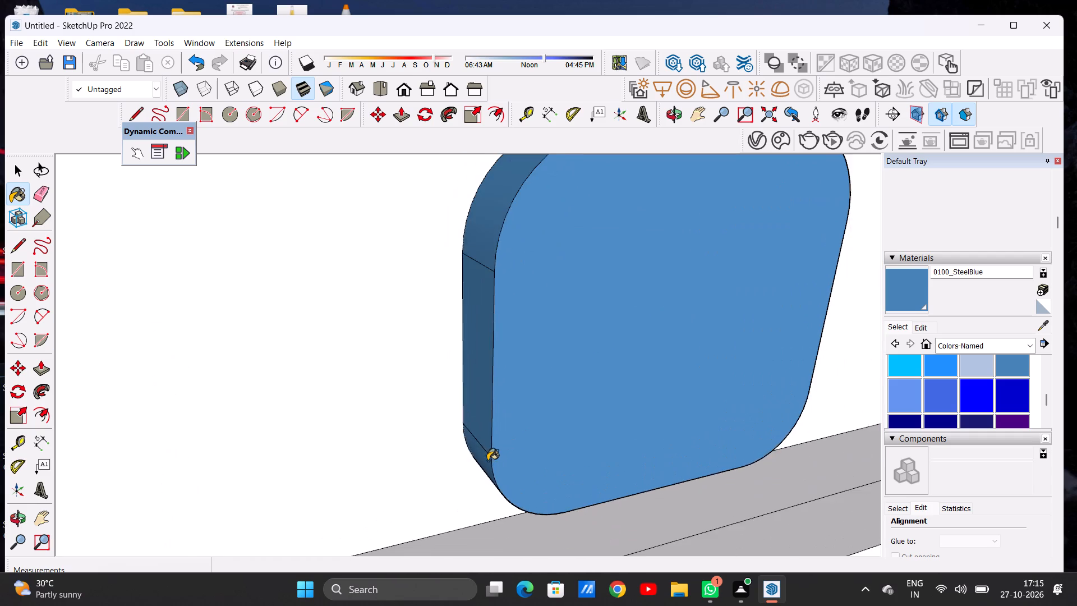
Paint the gate-facing side and its upper corner on the rounded square nearest the gate with 0100_SteelBlue.
scroll(477, 448, "down", 2)
scroll(480, 444, "up", 1)
scroll(480, 444, "down", 15)
middle_click_drag(544, 410, 222, 351)
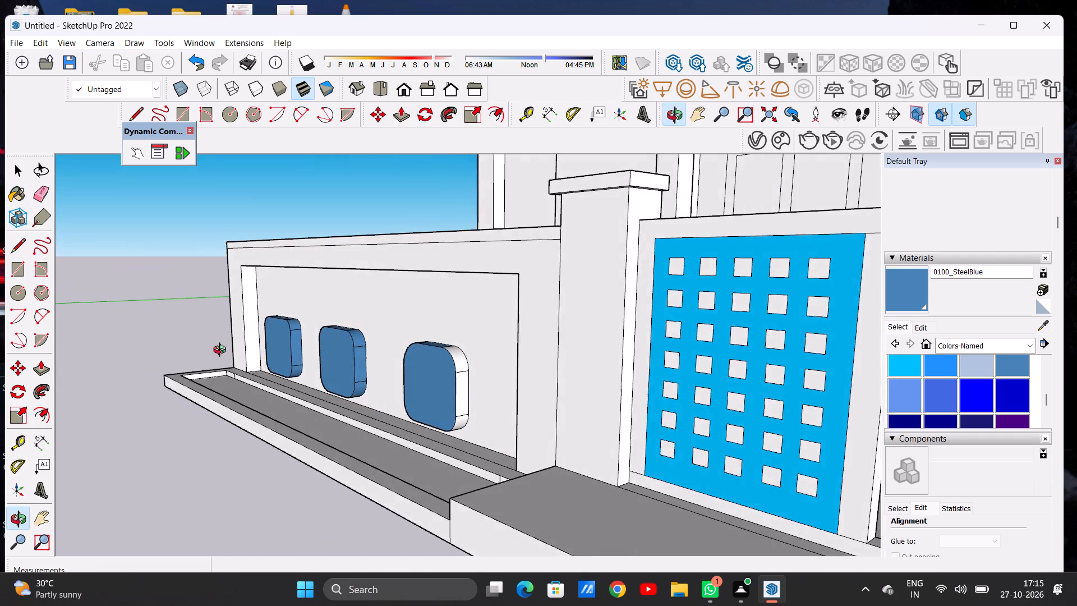
middle_click_drag(222, 351, 219, 351)
scroll(450, 405, "up", 13)
left_click(475, 423)
left_click(478, 376)
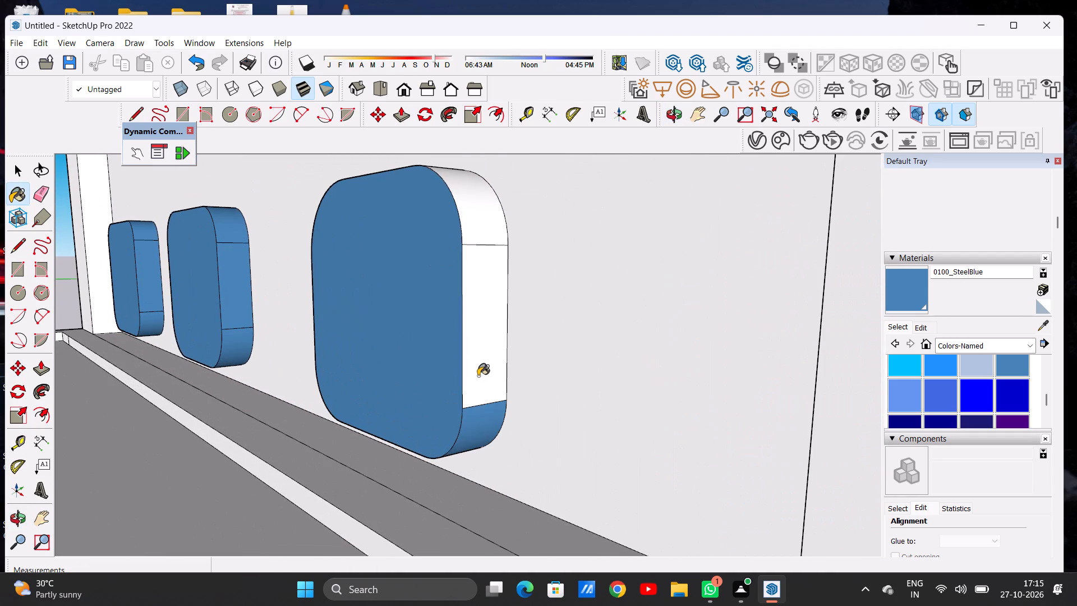
left_click(490, 232)
Paint the underside of the rounded square nearest the gate with 0100_SteelBlue.
scroll(461, 332, "down", 12)
scroll(455, 357, "up", 1)
scroll(455, 357, "down", 3)
middle_click_drag(396, 367, 471, 356)
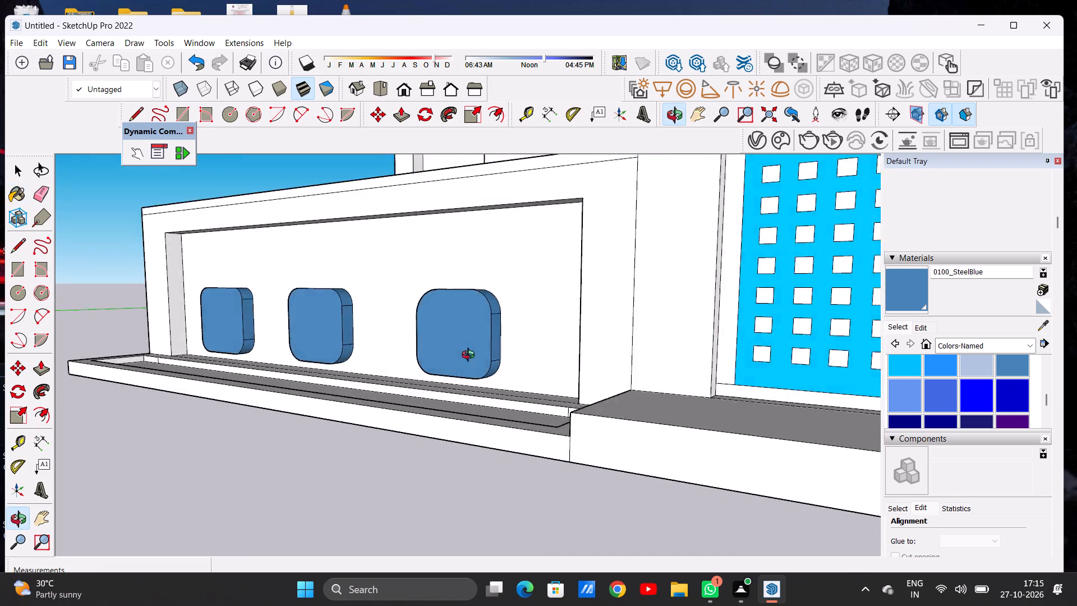
middle_click_drag(471, 356, 531, 345)
scroll(472, 398, "up", 12)
scroll(493, 365, "down", 1)
scroll(518, 356, "up", 5)
middle_click_drag(511, 370, 508, 353)
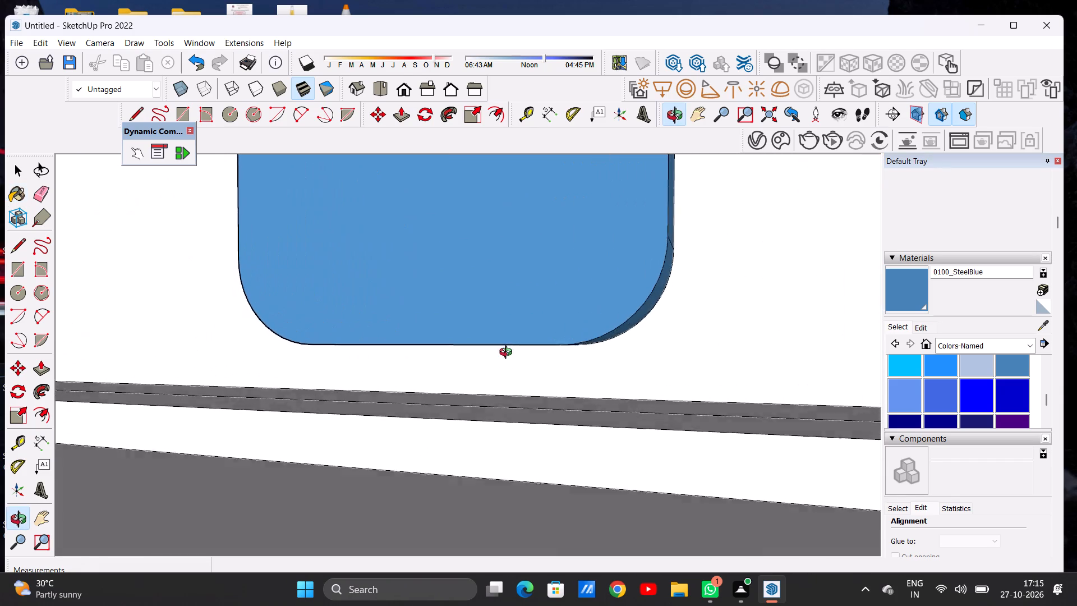
middle_click_drag(508, 353, 505, 336)
scroll(505, 336, "up", 8)
left_click(505, 345)
Examine the painted squares and gate against the whole front elevation of the house.
scroll(495, 365, "down", 2)
scroll(494, 368, "up", 1)
scroll(493, 371, "down", 8)
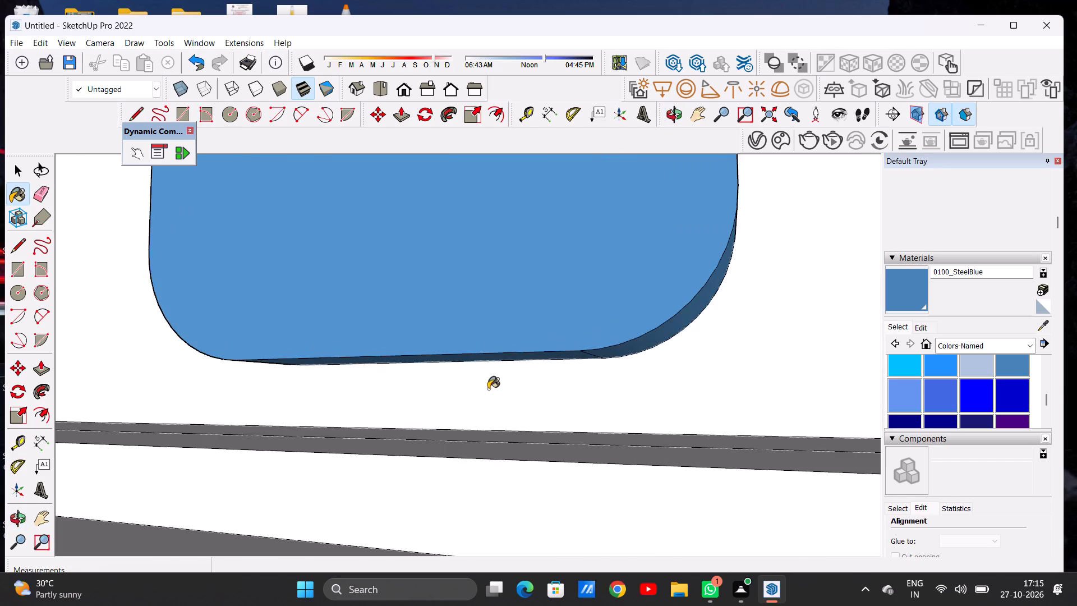
scroll(488, 389, "down", 4)
middle_click_drag(454, 361, 530, 461)
scroll(530, 461, "up", 1)
scroll(524, 449, "down", 16)
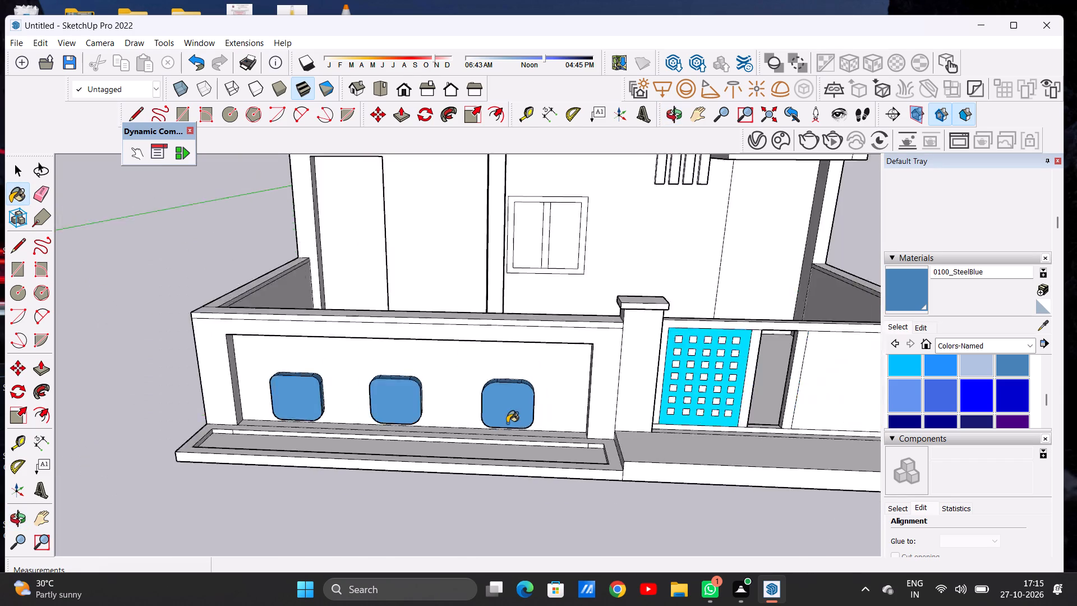
scroll(507, 423, "down", 7)
scroll(467, 416, "up", 1)
scroll(467, 416, "down", 11)
middle_click_drag(460, 429, 464, 382)
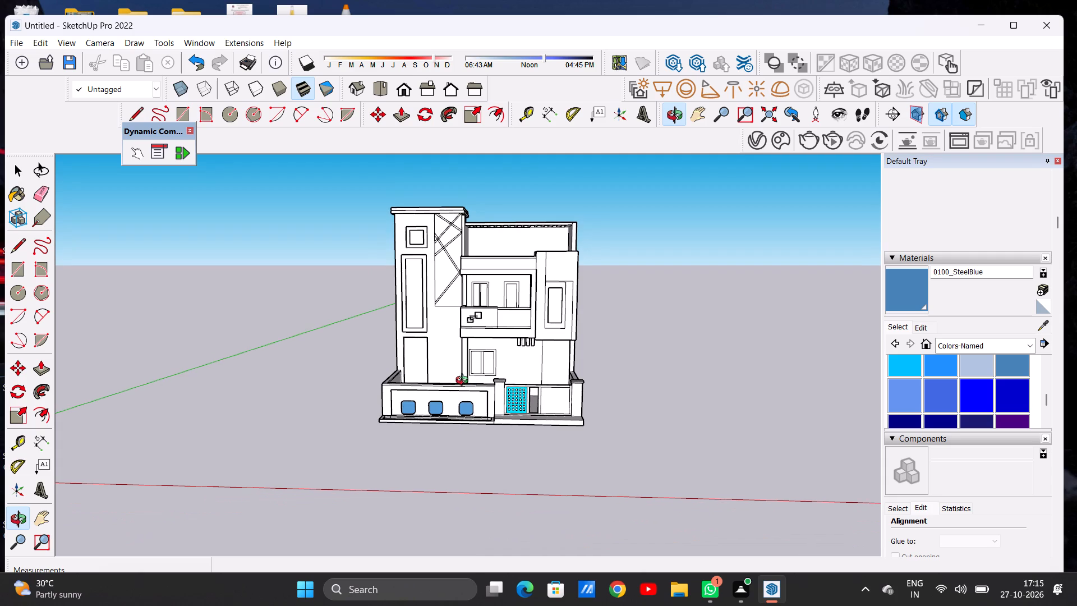
middle_click_drag(464, 382, 466, 370)
scroll(466, 416, "up", 6)
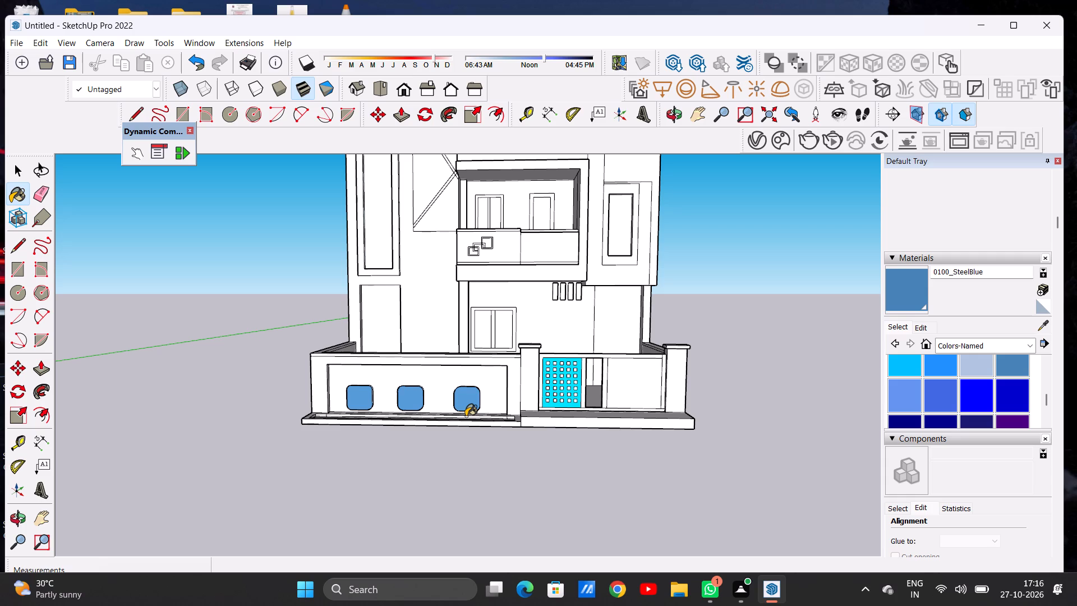
scroll(447, 396, "down", 20)
scroll(440, 398, "up", 8)
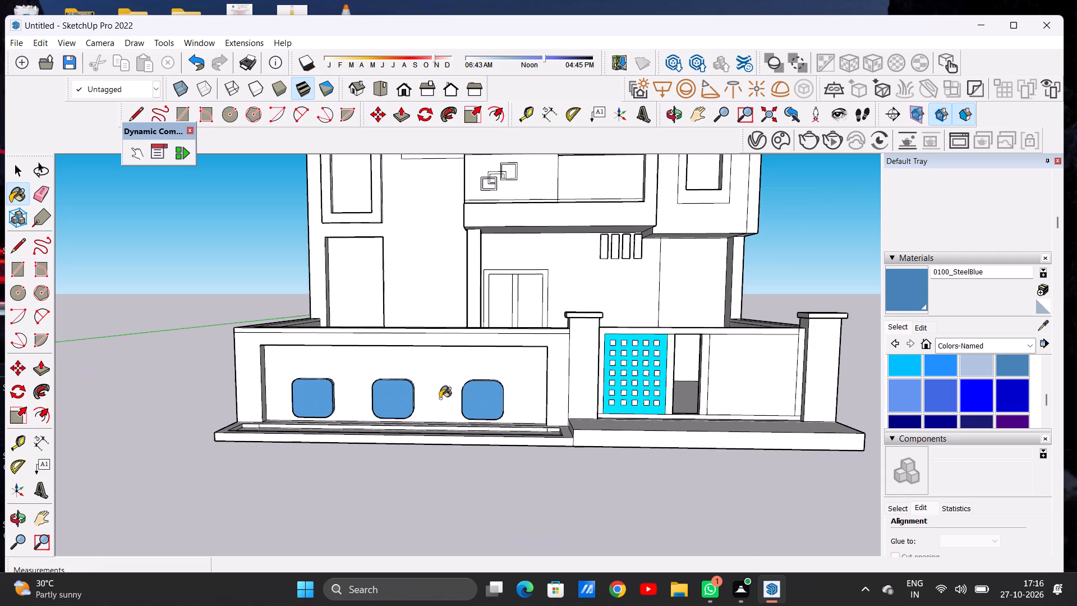
scroll(440, 398, "down", 3)
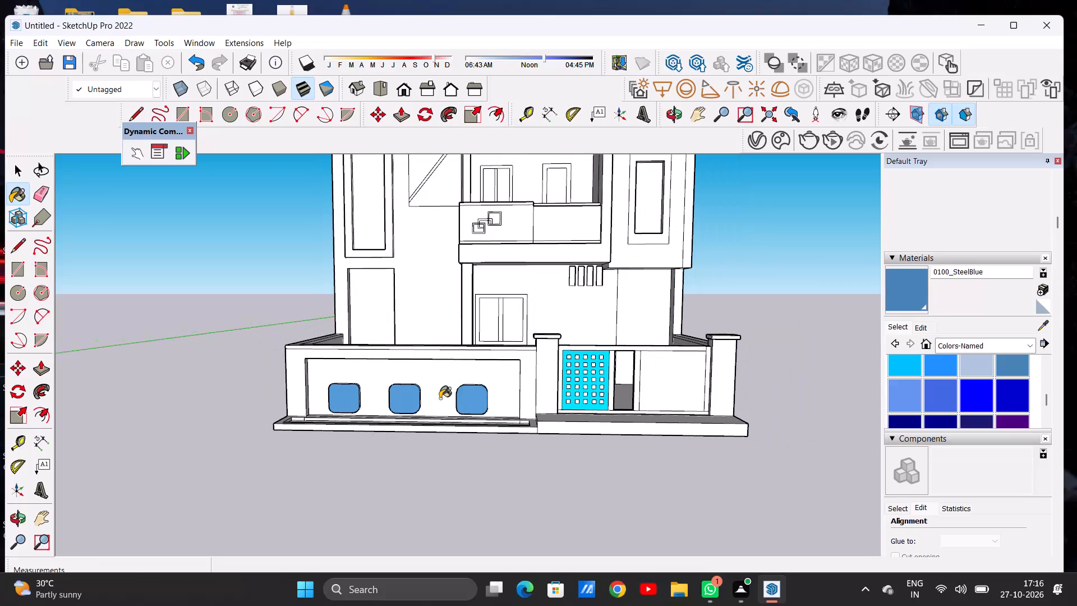
scroll(430, 412, "down", 14)
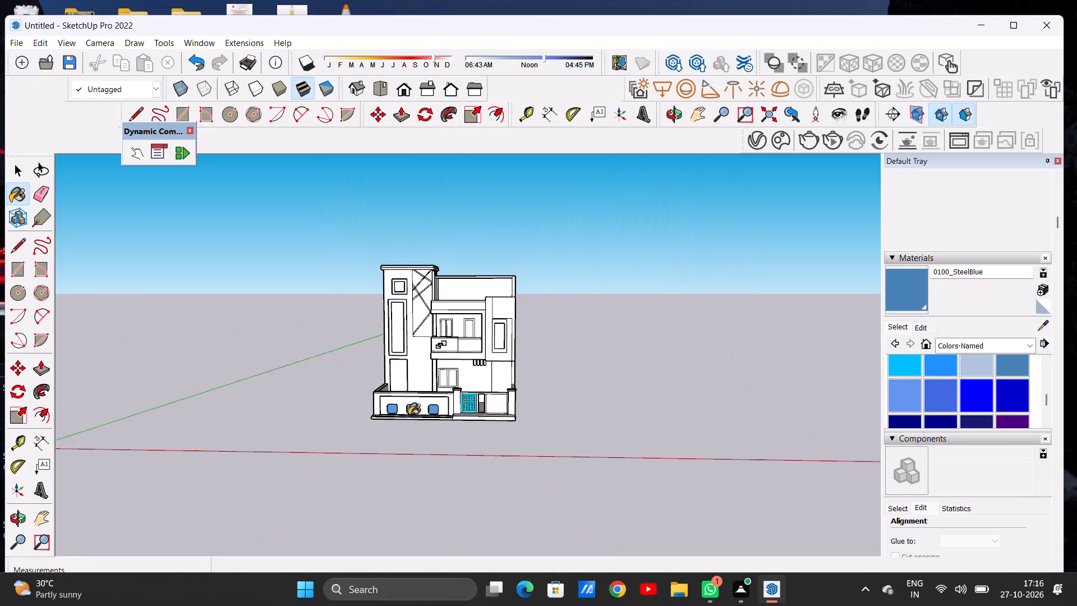
scroll(409, 415, "down", 1)
scroll(418, 401, "up", 8)
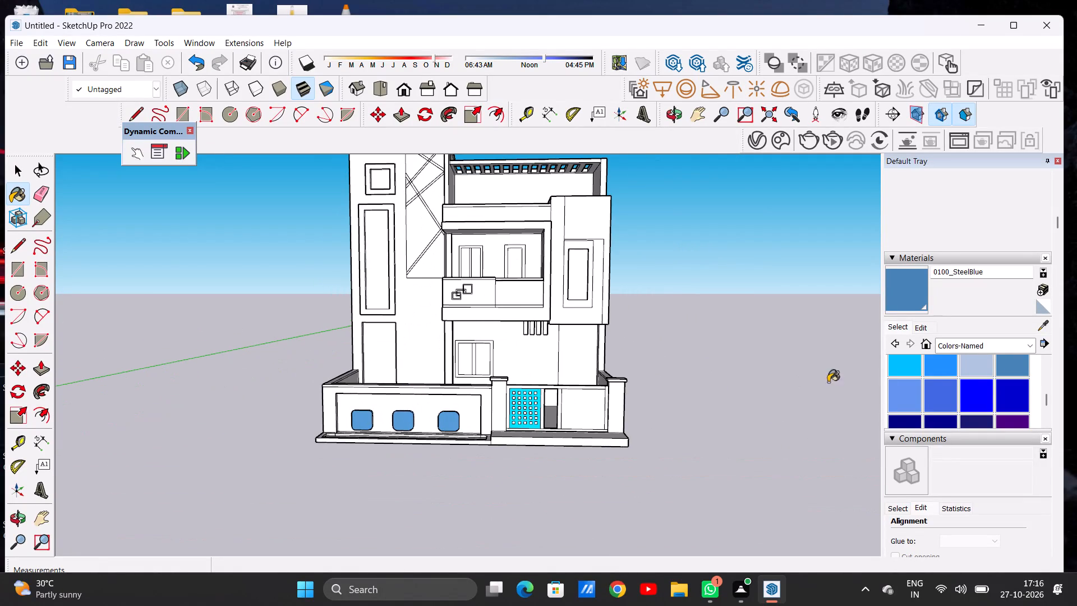
Reapply 0100_SteelBlue to the front faces of the boundary wall's three rounded squares.
left_click(1015, 363)
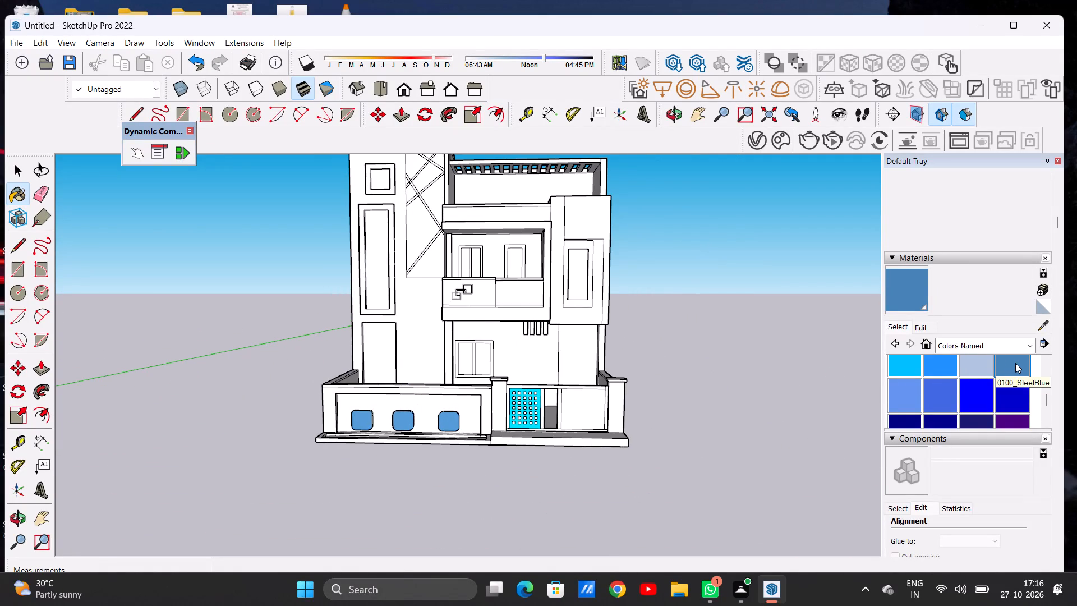
scroll(340, 414, "up", 11)
left_click(380, 417)
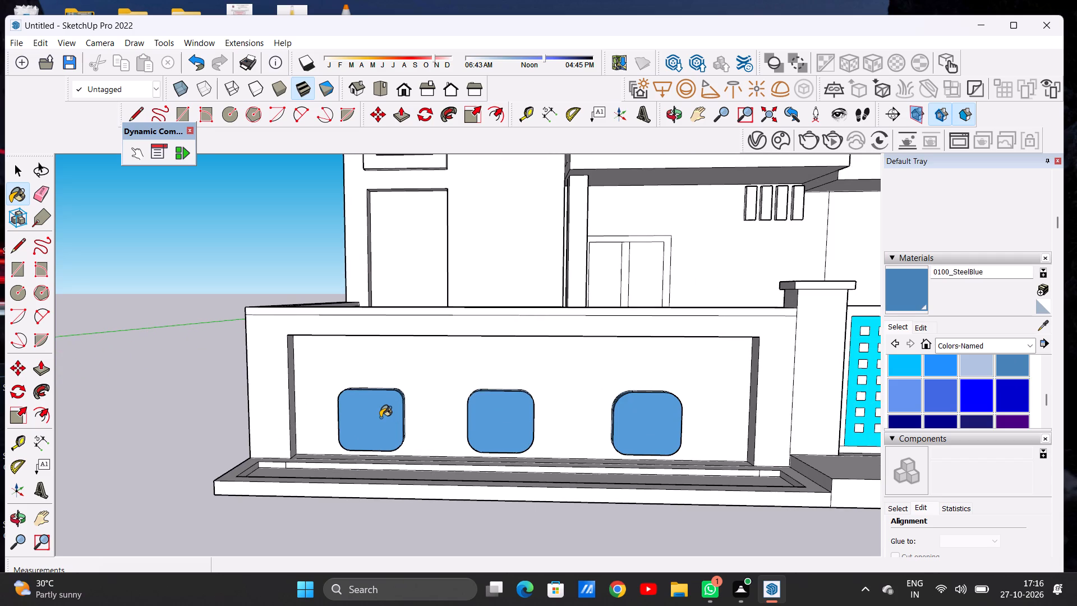
scroll(380, 417, "up", 10)
left_click(357, 412)
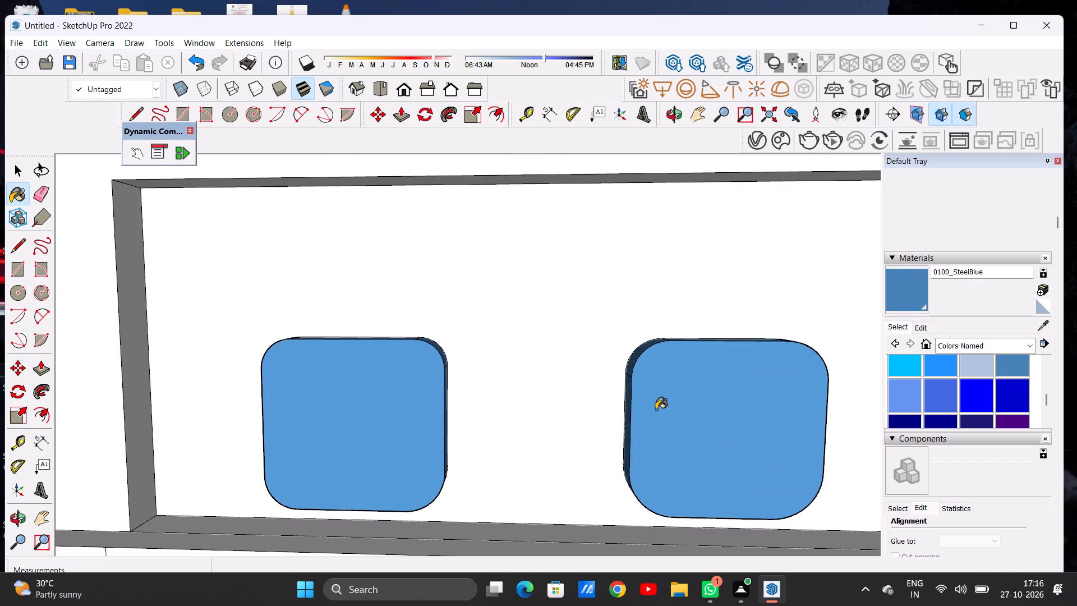
left_click(667, 410)
scroll(393, 439, "down", 13)
scroll(585, 428, "up", 2)
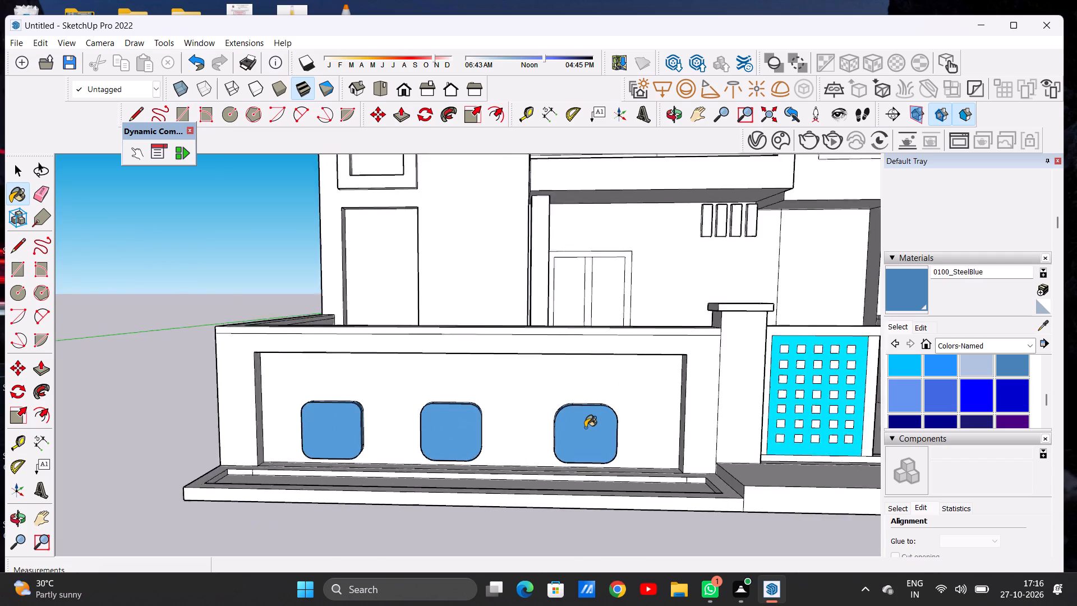
scroll(585, 428, "up", 5)
left_click(569, 425)
Review the house's front elevation with the painted boundary wall squares and gate.
scroll(479, 435, "down", 15)
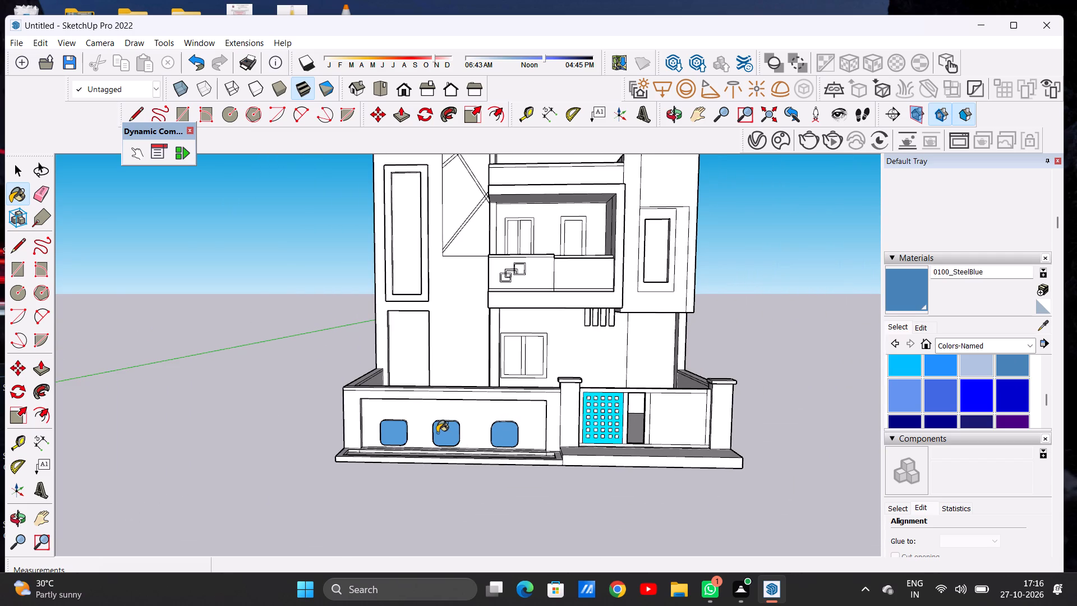
scroll(422, 442, "down", 8)
scroll(438, 431, "up", 1)
scroll(438, 431, "down", 1)
scroll(438, 431, "up", 1)
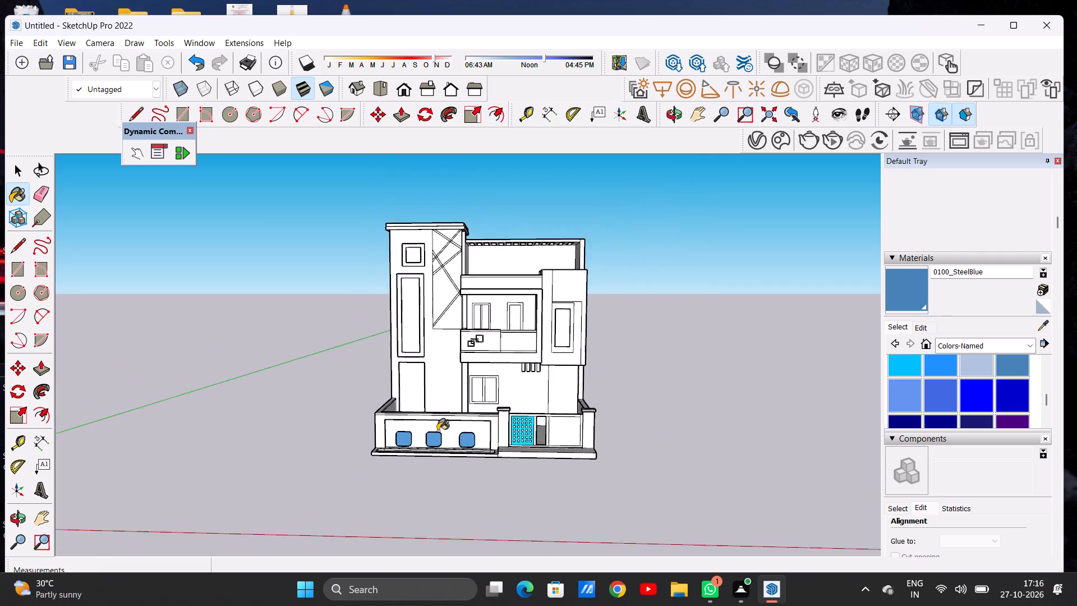
scroll(438, 431, "up", 2)
key("space")
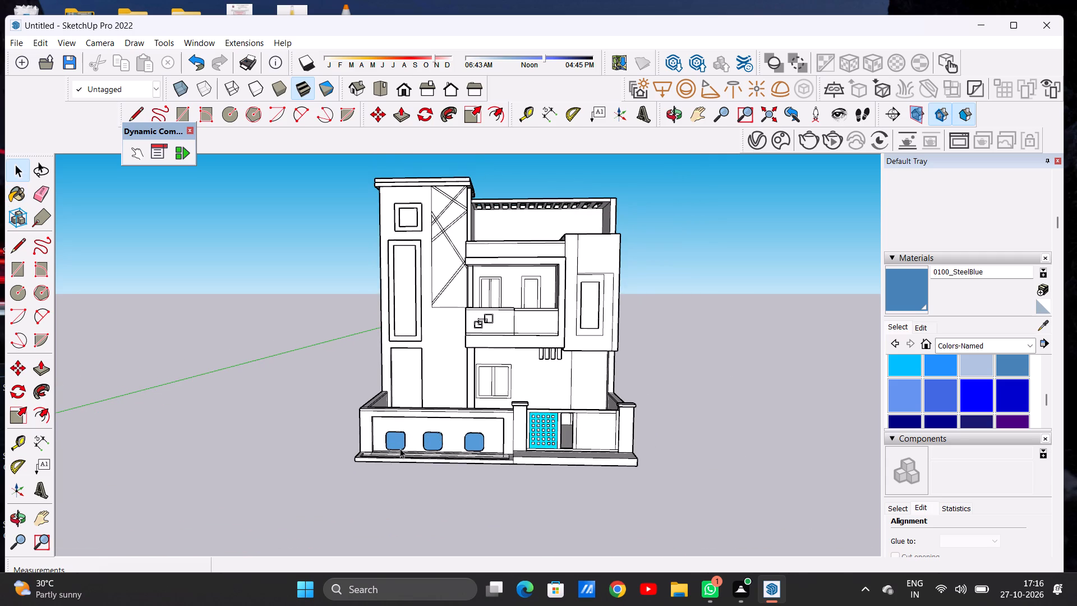
scroll(389, 469, "down", 5)
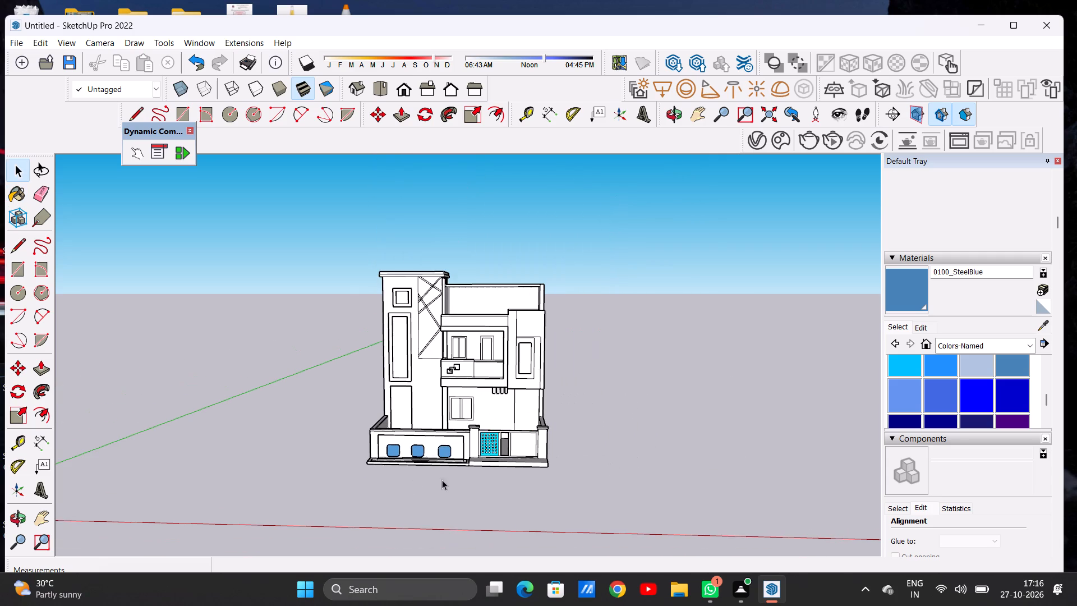
scroll(473, 472, "down", 4)
scroll(438, 475, "up", 3)
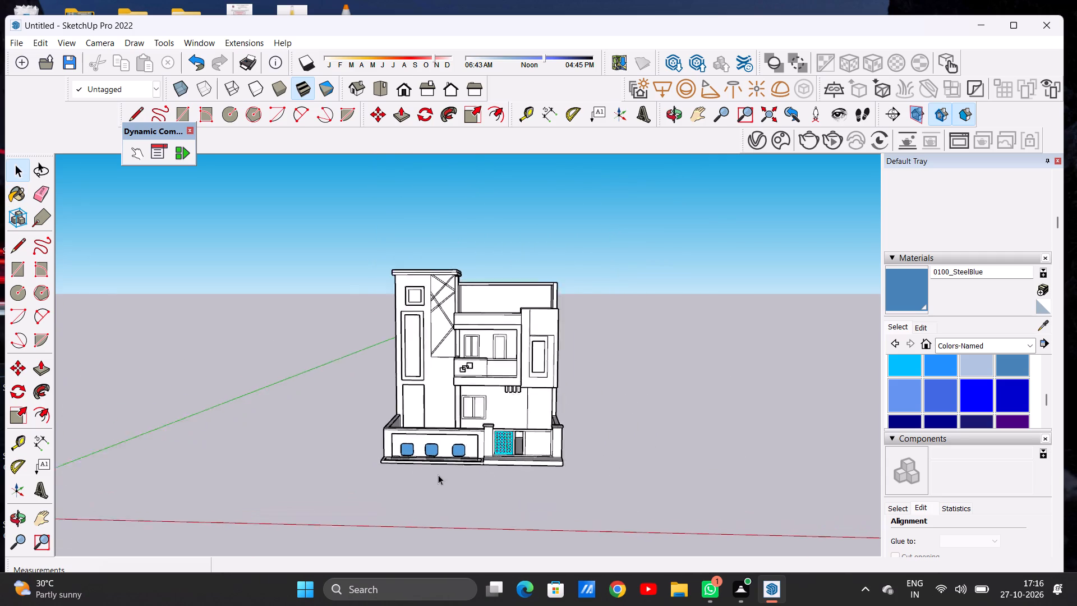
scroll(438, 475, "up", 10)
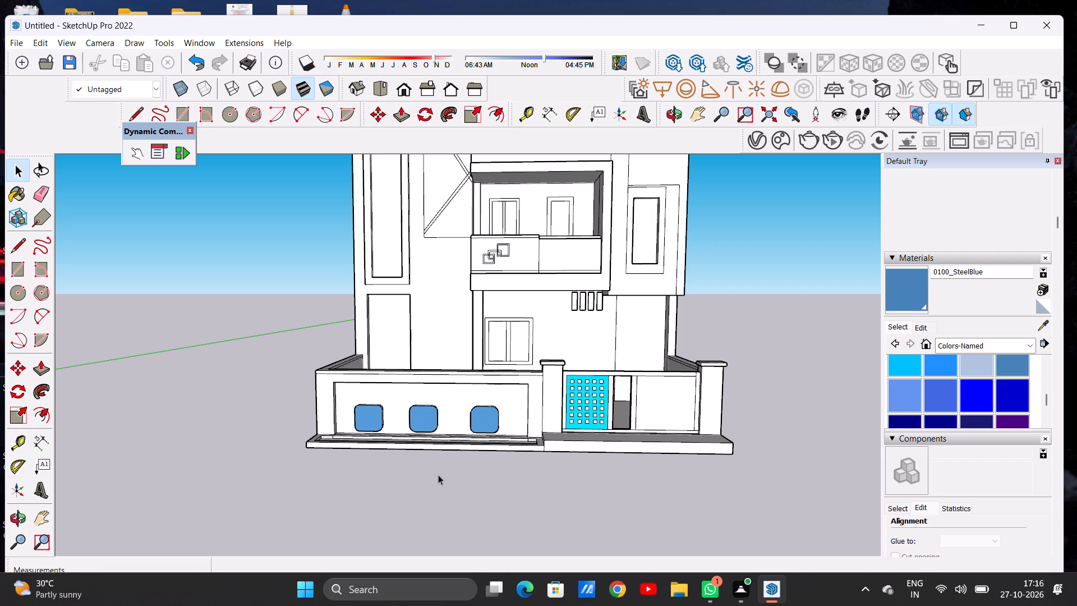
scroll(438, 475, "down", 5)
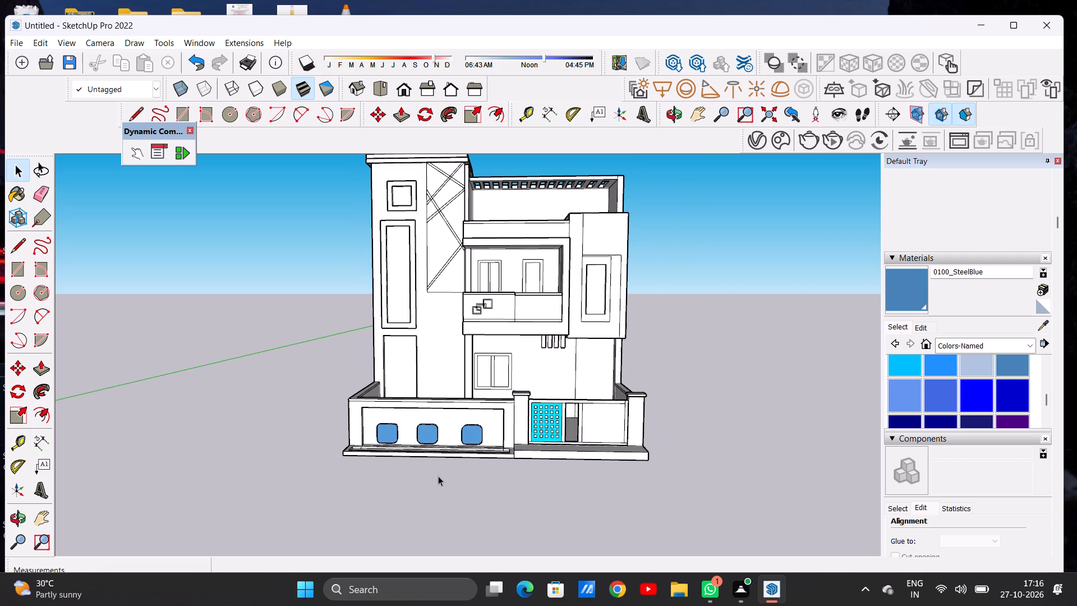
Switch the material library to the Window Coverings collection for the unpainted solid gate panel.
scroll(563, 429, "up", 7)
scroll(615, 419, "up", 2)
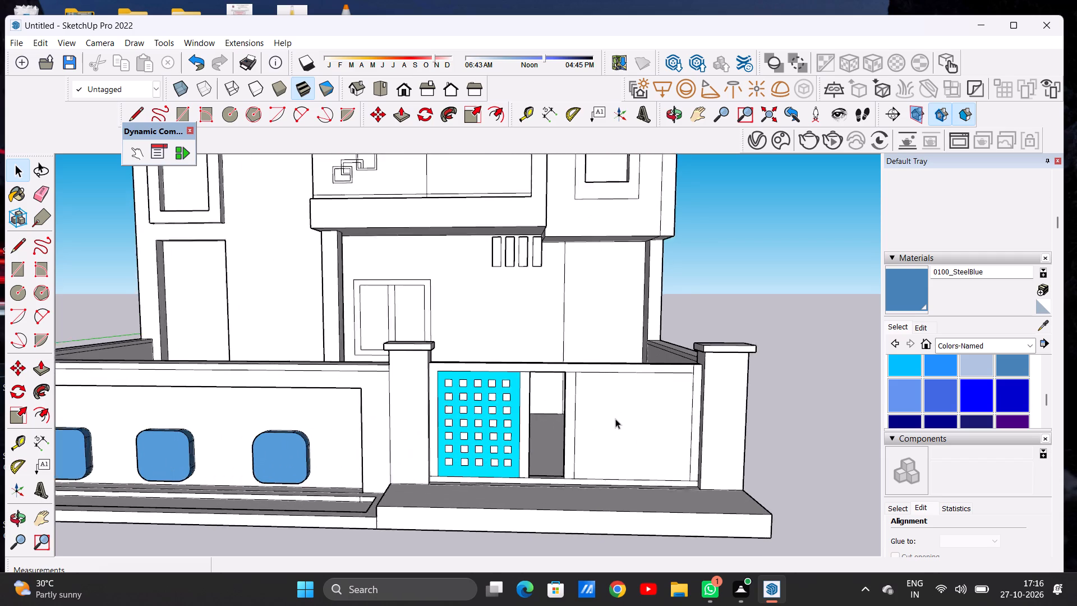
scroll(615, 419, "up", 2)
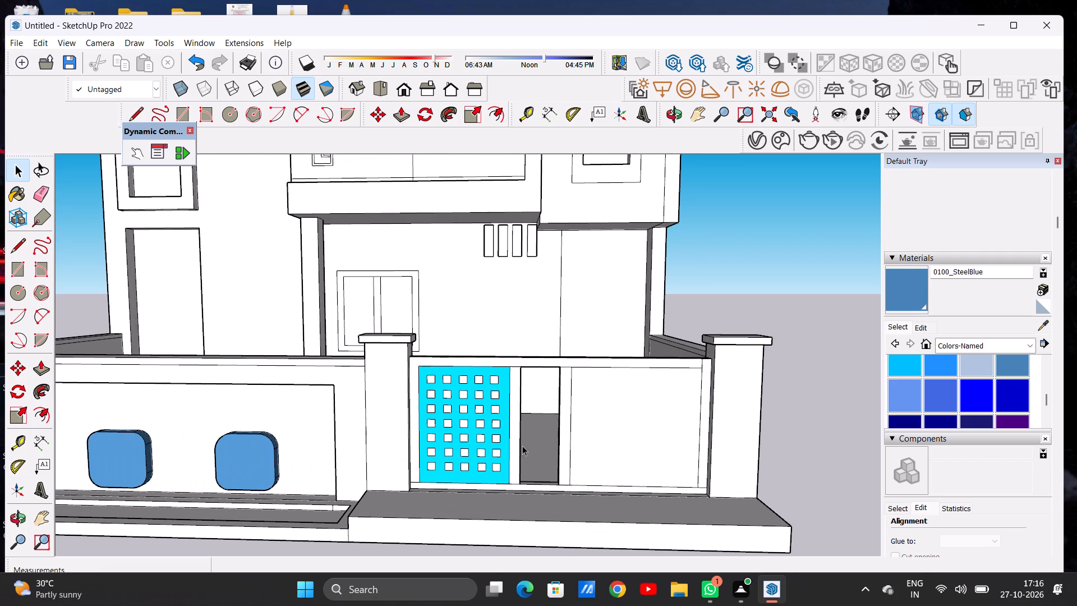
scroll(522, 446, "down", 4)
scroll(632, 422, "up", 5)
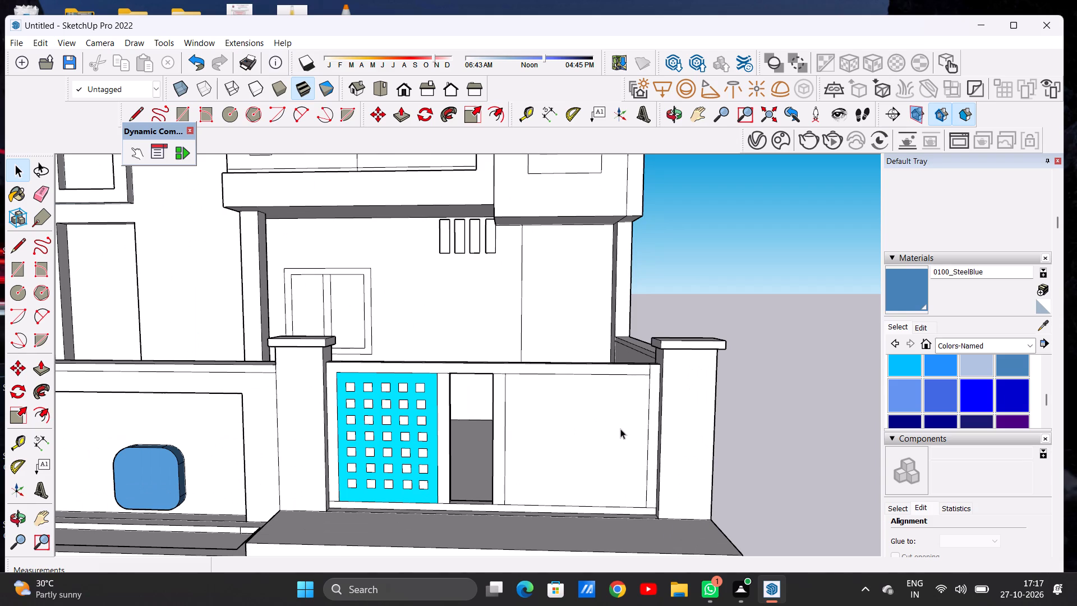
scroll(527, 451, "down", 3)
scroll(564, 440, "up", 3)
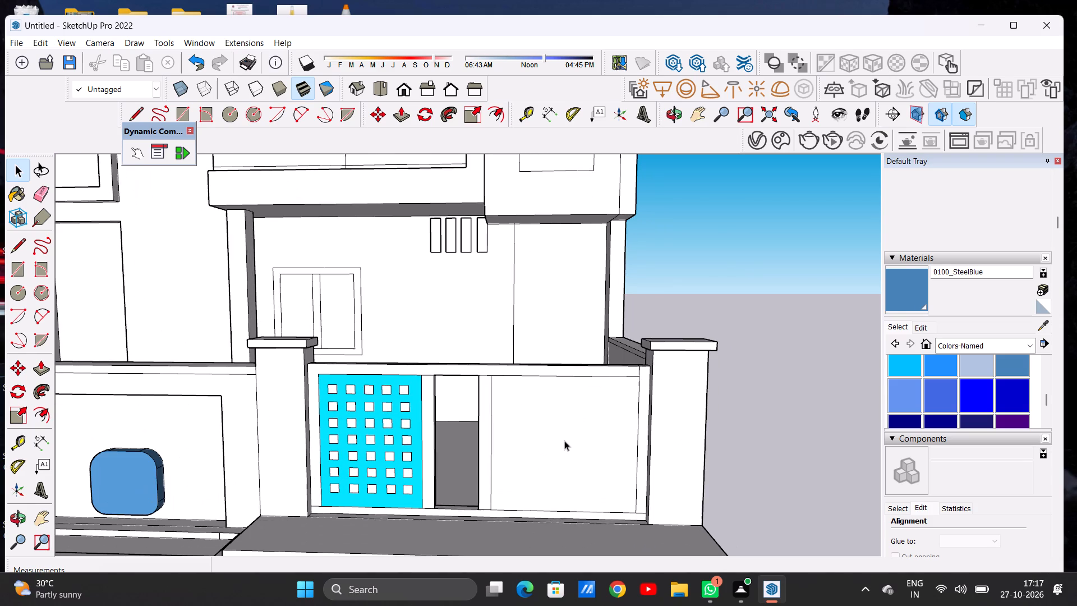
left_click(950, 343)
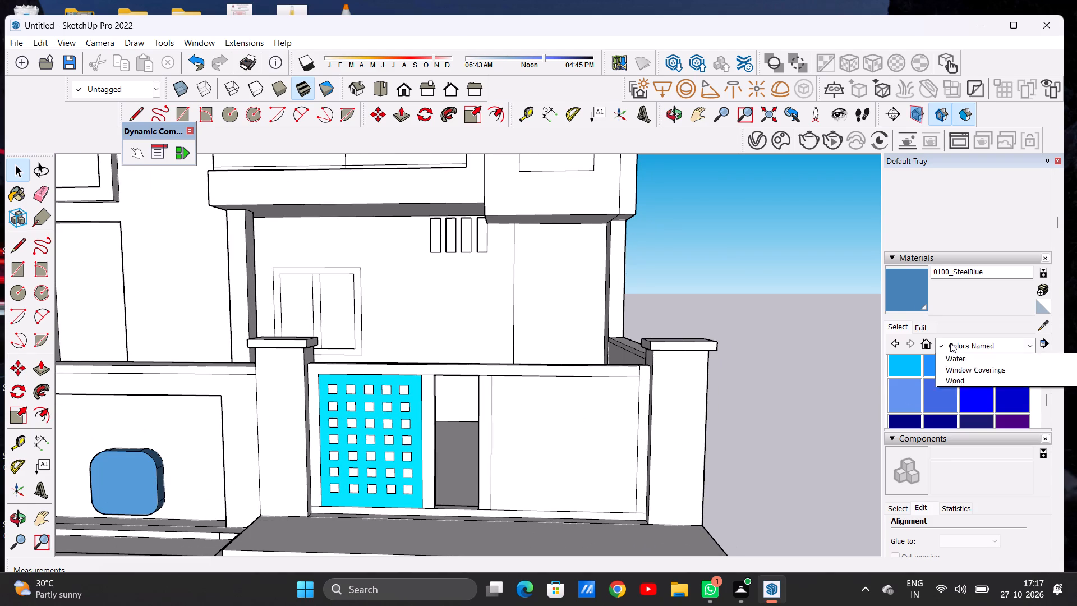
left_click(958, 527)
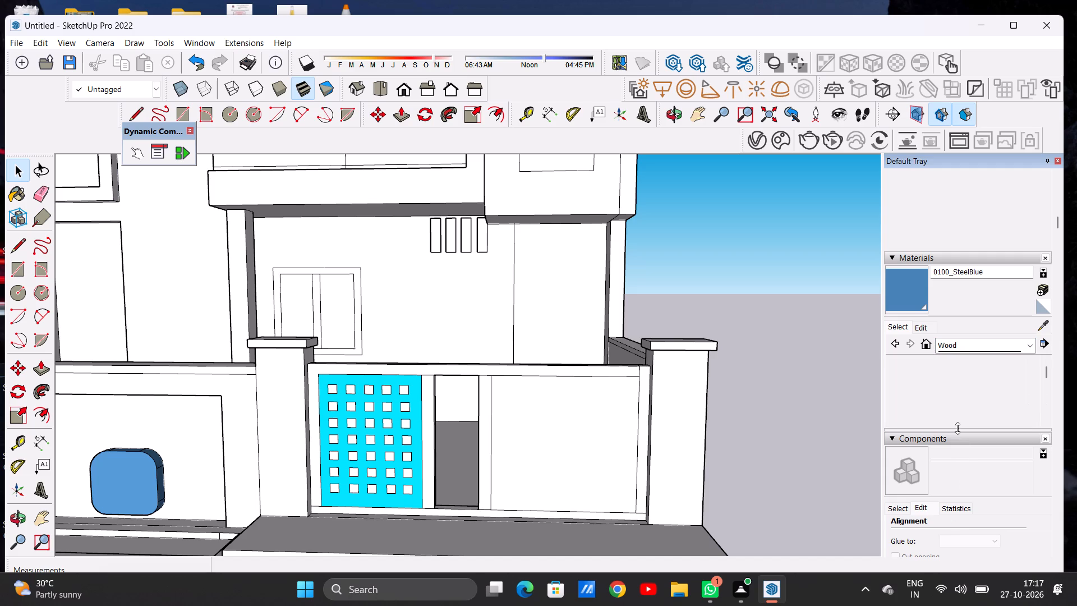
left_click(956, 345)
left_click(971, 515)
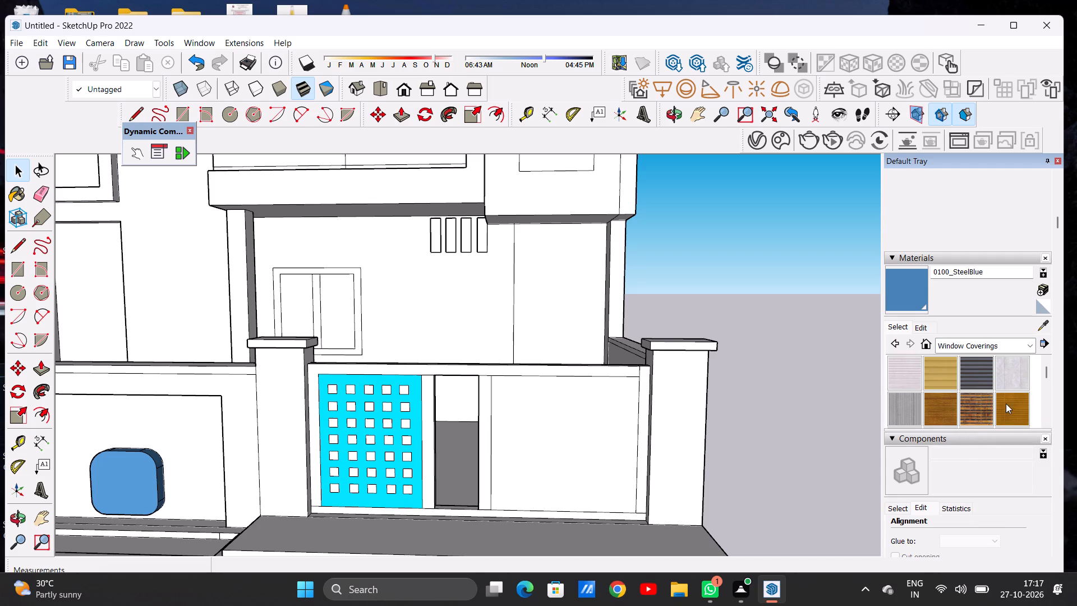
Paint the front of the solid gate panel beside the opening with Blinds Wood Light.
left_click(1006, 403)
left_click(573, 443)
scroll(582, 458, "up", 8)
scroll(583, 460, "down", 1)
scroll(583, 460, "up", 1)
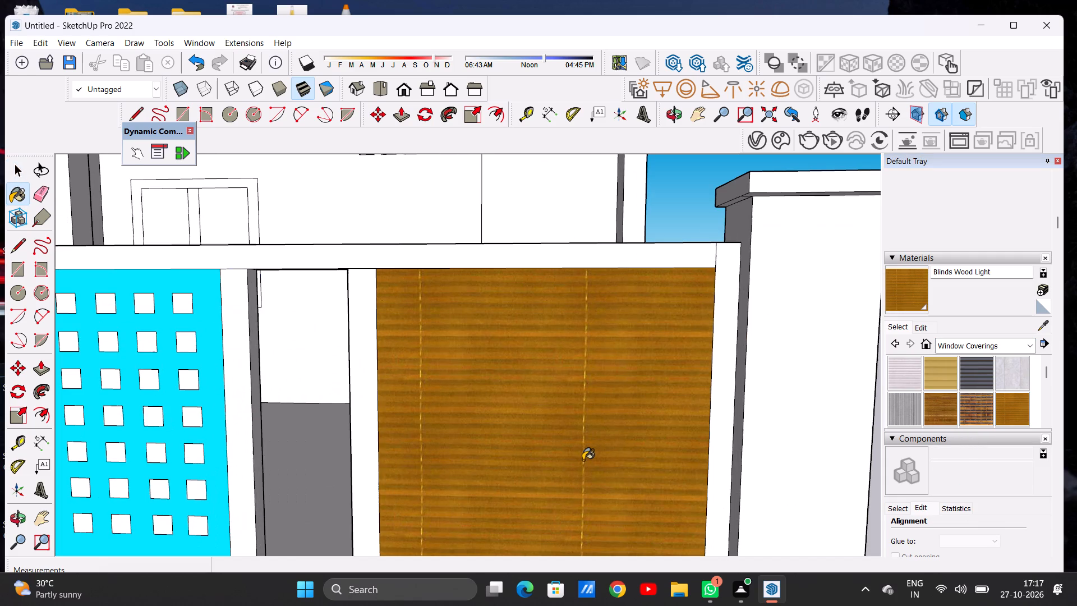
Paint the front of the solid gate panel beside the opening with Blinds Weave.
left_click(938, 402)
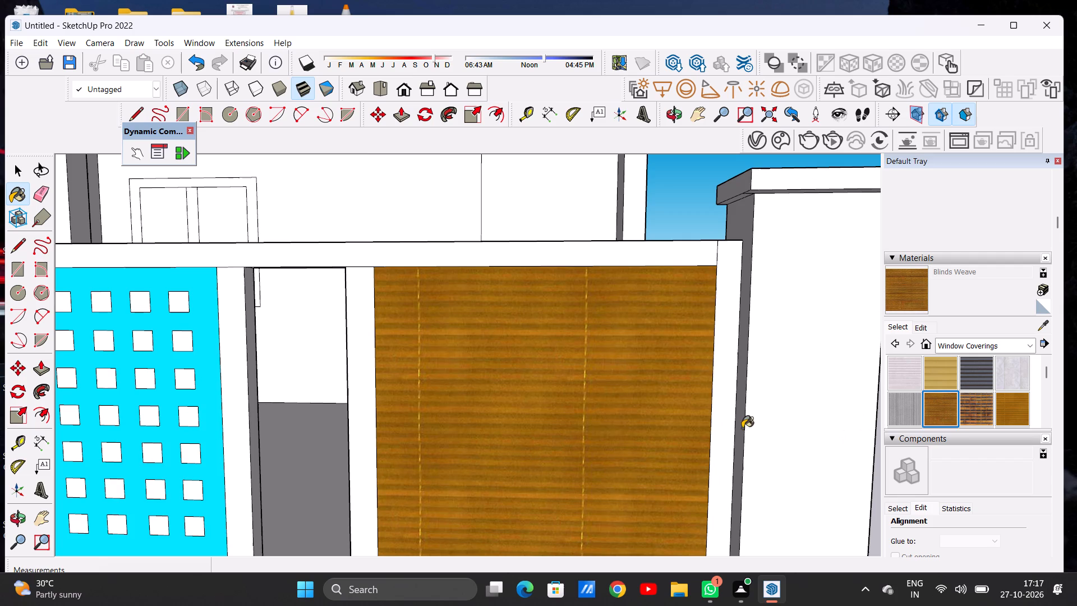
left_click(582, 435)
scroll(567, 406, "down", 11)
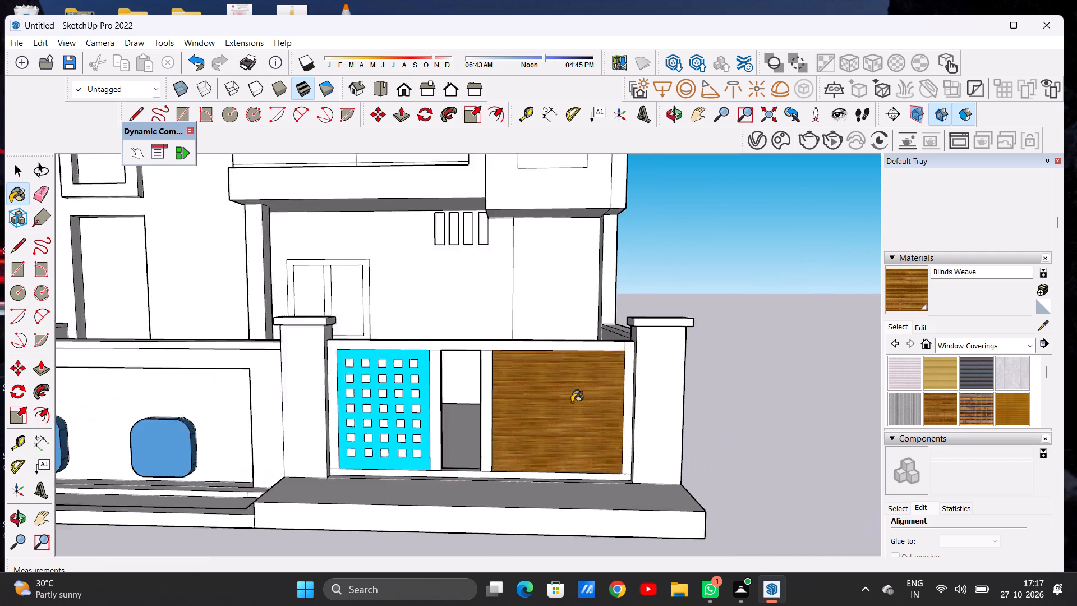
scroll(572, 402, "down", 1)
scroll(559, 397, "up", 4)
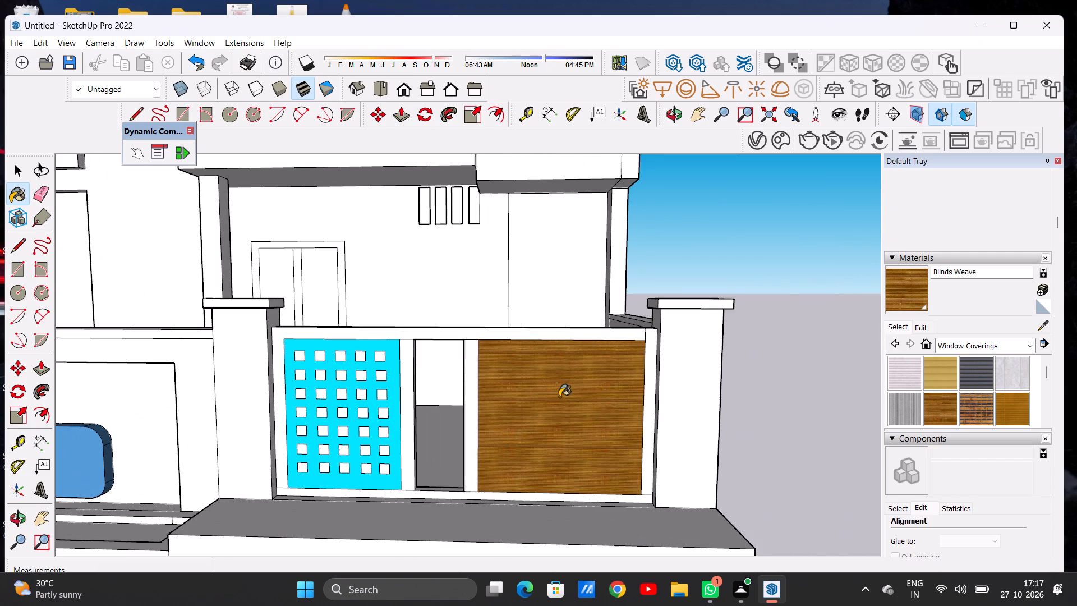
Paint the rear side of the solid gate panel with Blinds Weave.
middle_click_drag(551, 399, 233, 483)
middle_click_drag(415, 371, 223, 411)
scroll(200, 391, "up", 5)
scroll(194, 389, "down", 1)
scroll(194, 389, "up", 1)
left_click(177, 381)
scroll(236, 384, "down", 5)
middle_click_drag(181, 387, 439, 355)
middle_click_drag(297, 387, 510, 339)
scroll(358, 370, "down", 2)
scroll(342, 380, "up", 3)
scroll(341, 381, "down", 6)
middle_click_drag(416, 379, 473, 353)
scroll(519, 345, "up", 4)
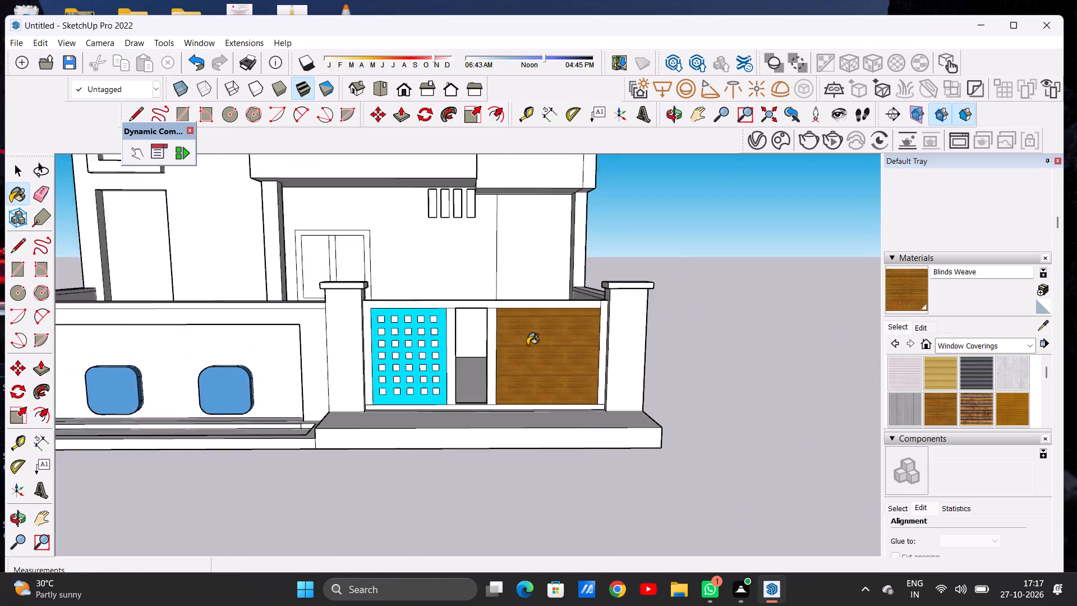
Switch the material library to the Colors collection.
scroll(527, 345, "up", 3)
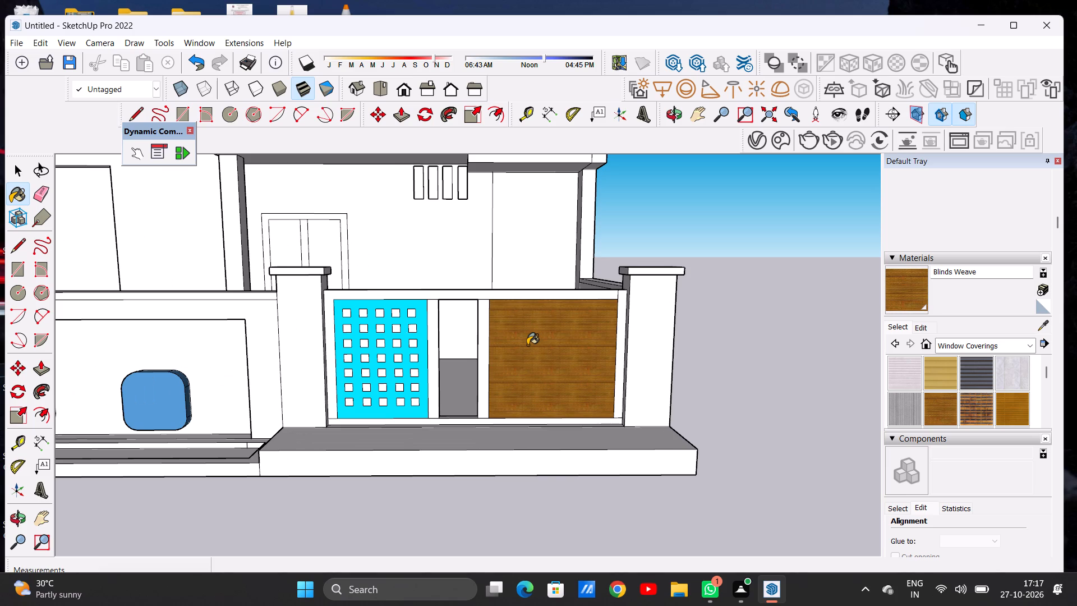
left_click(947, 343)
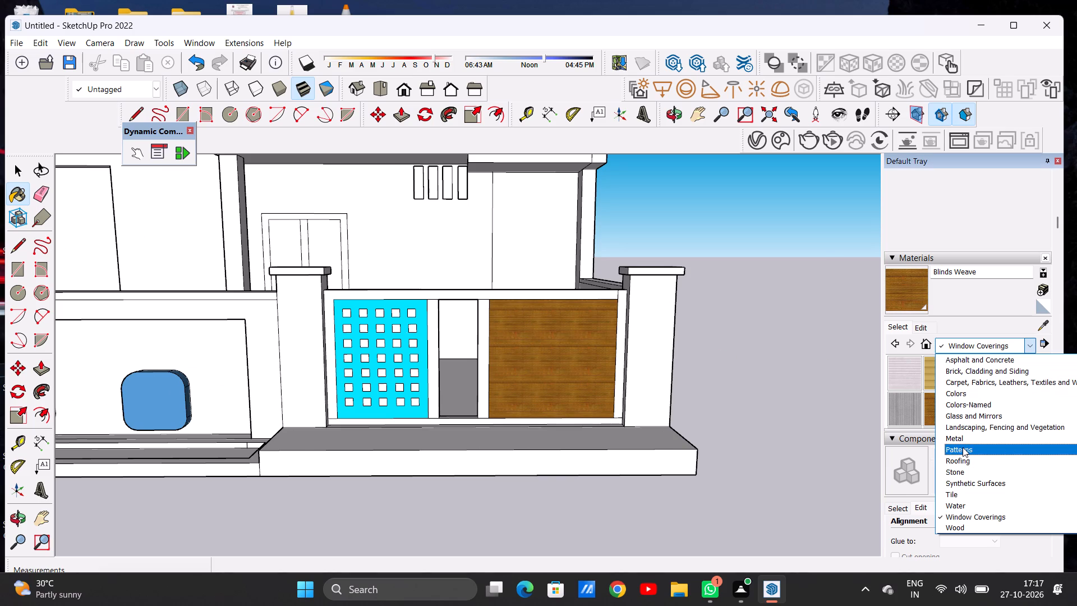
left_click(970, 391)
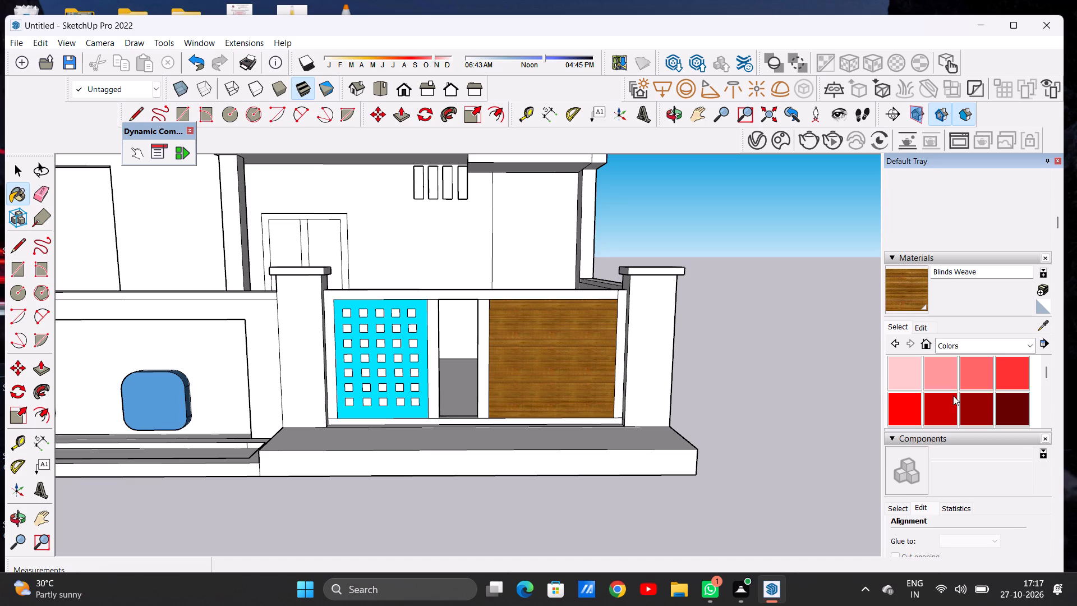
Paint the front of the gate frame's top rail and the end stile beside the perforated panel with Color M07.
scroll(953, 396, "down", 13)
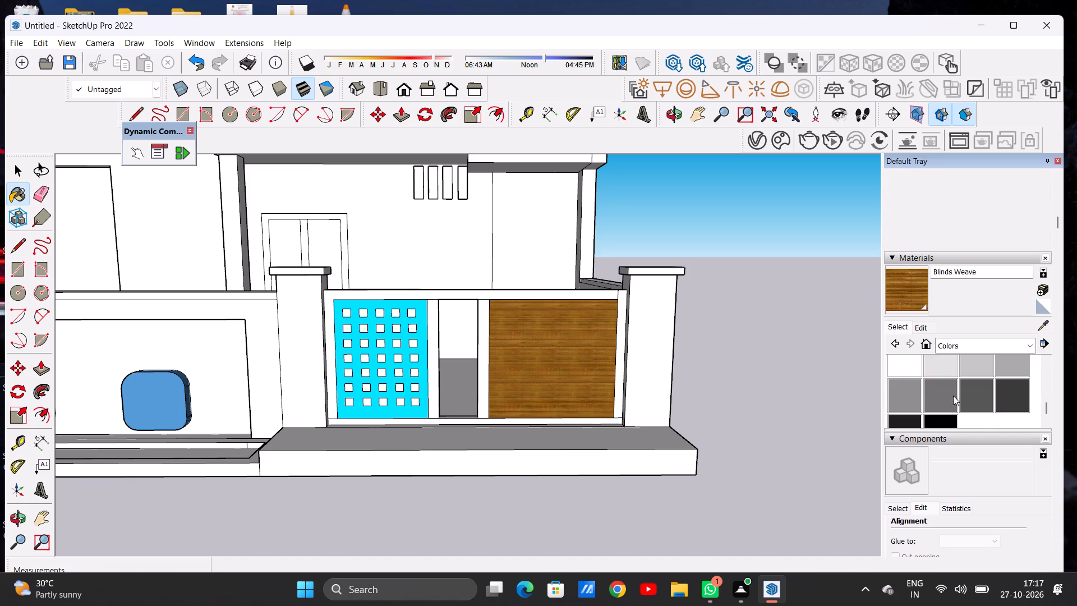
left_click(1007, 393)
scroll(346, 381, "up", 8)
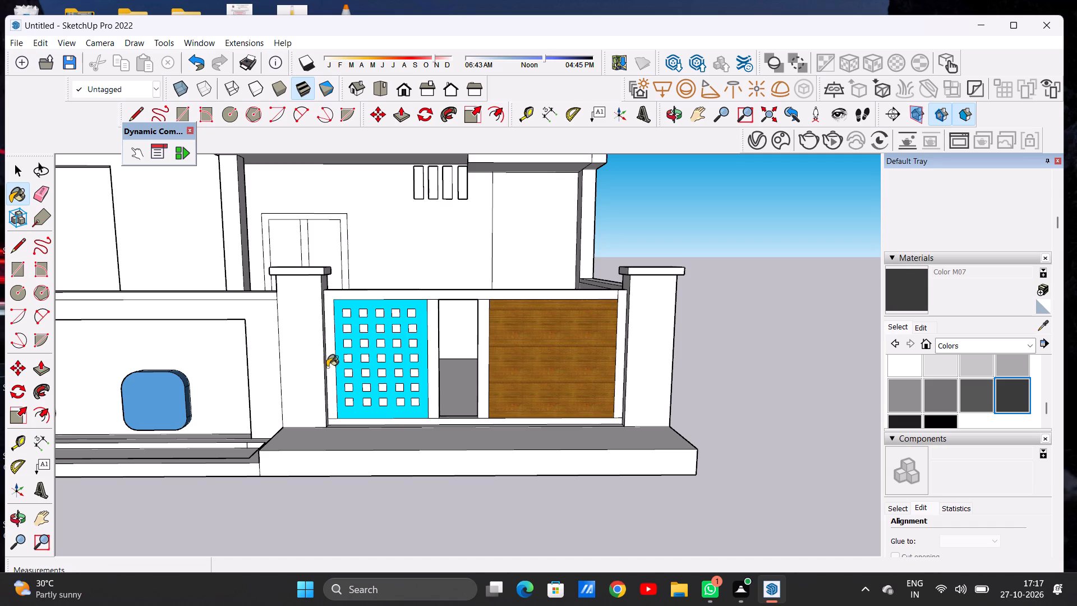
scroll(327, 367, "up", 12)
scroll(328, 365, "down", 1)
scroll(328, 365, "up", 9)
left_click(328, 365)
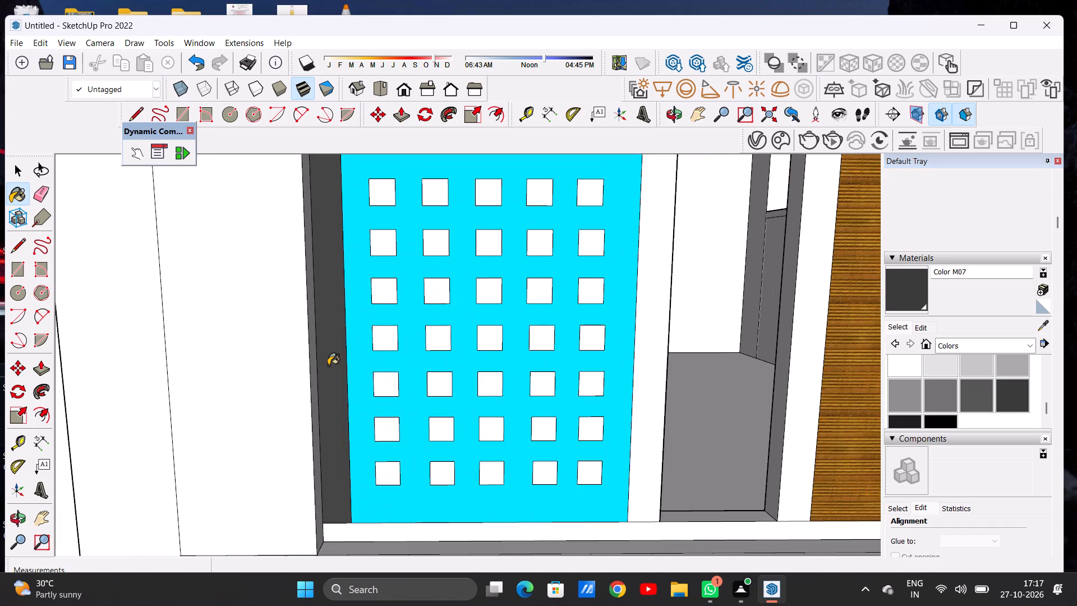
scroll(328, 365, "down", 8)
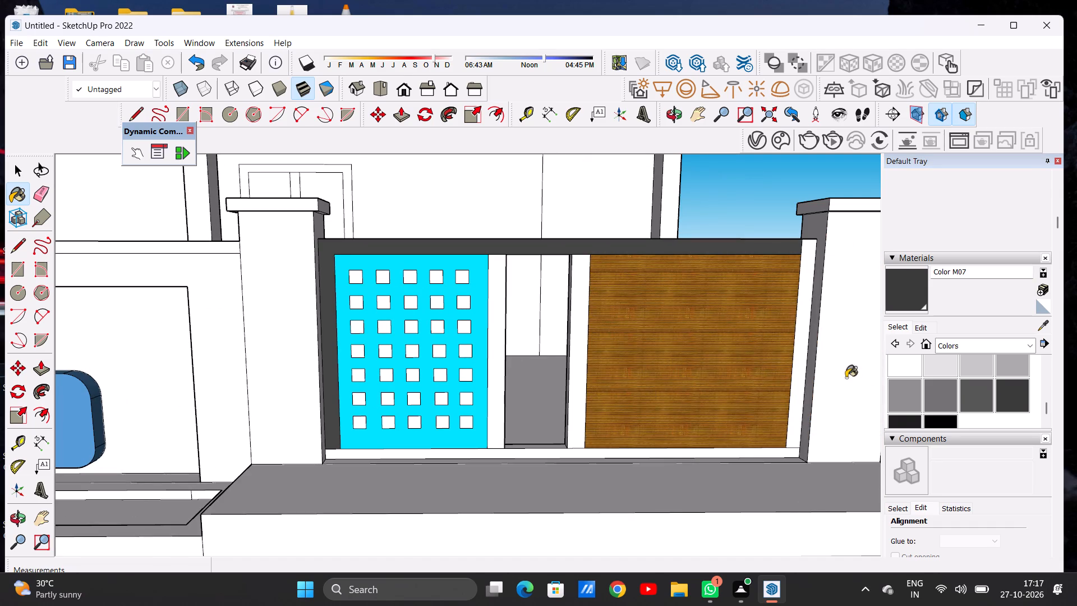
Paint the front of the gate frame's top rail, perforated-panel end stile and bottom rail with Color M08.
scroll(947, 395, "down", 1)
left_click(907, 375)
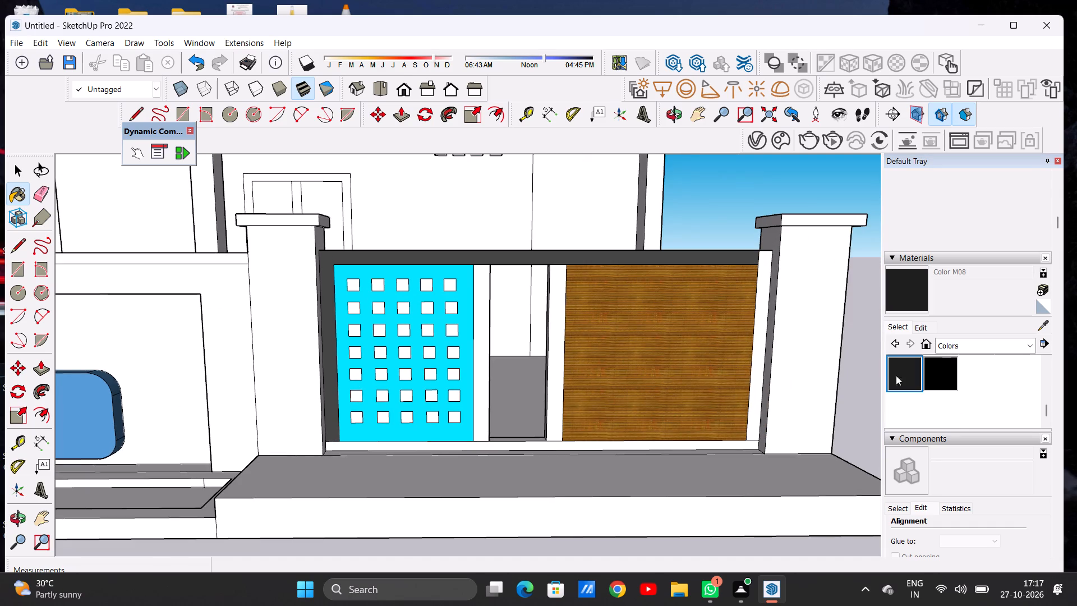
scroll(326, 312, "up", 6)
left_click(325, 314)
scroll(330, 311, "down", 5)
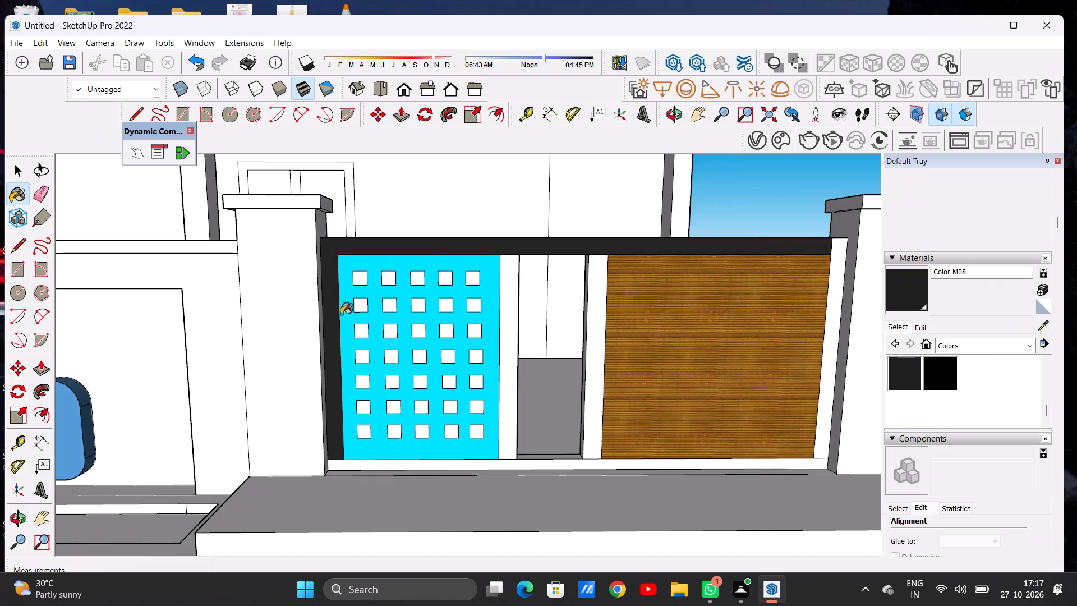
scroll(375, 436, "up", 11)
left_click(352, 486)
scroll(303, 442, "down", 8)
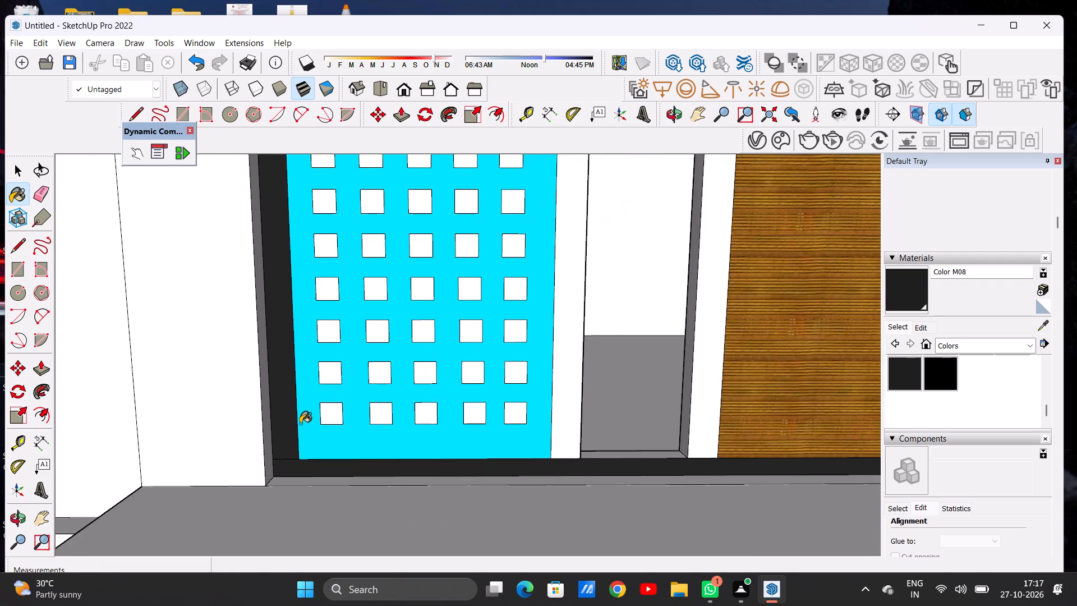
Paint the two stiles flanking the narrow opening and the end stile beside the wood panel with Color M08.
scroll(300, 424, "down", 5)
scroll(462, 438, "up", 1)
scroll(463, 438, "down", 1)
scroll(464, 437, "up", 4)
left_click(450, 430)
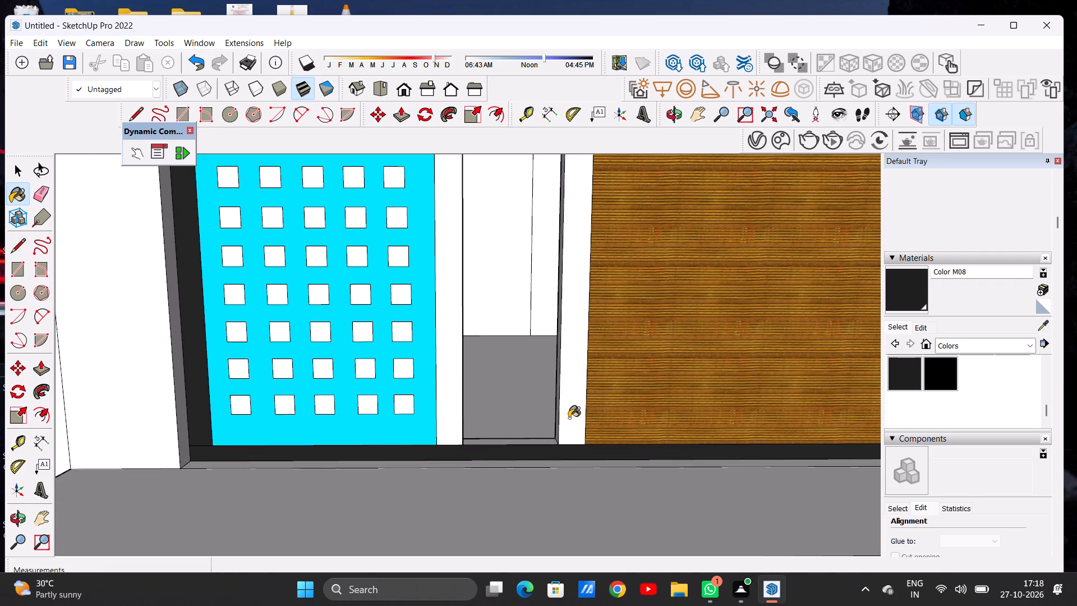
left_click(569, 418)
scroll(432, 427, "down", 9)
scroll(627, 305, "up", 8)
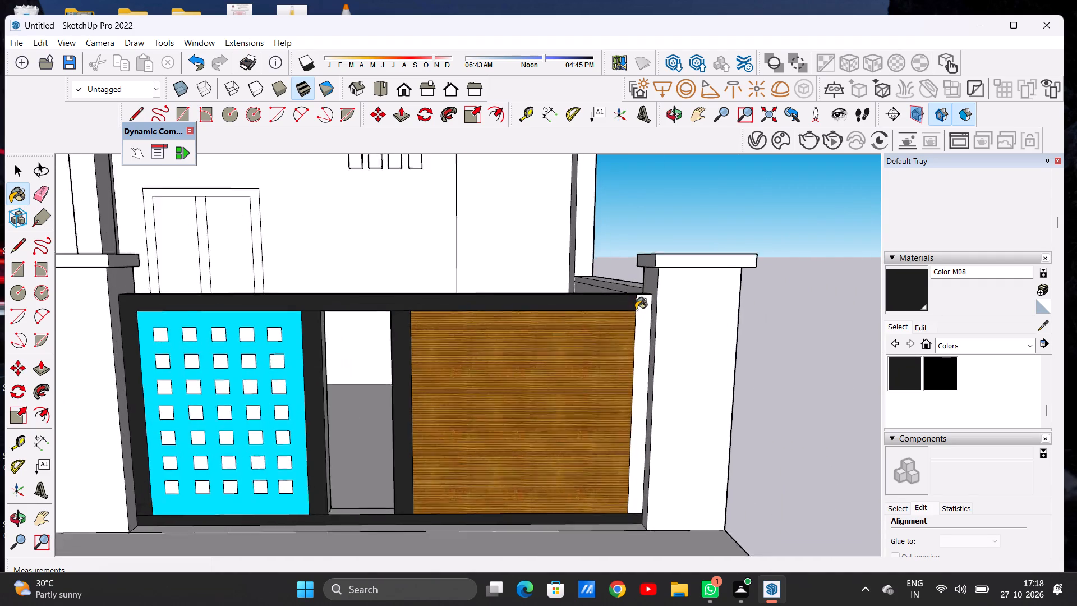
scroll(636, 310, "up", 2)
left_click(647, 305)
scroll(448, 350, "down", 11)
Paint the upper face of the gate frame's top rail with Color M08.
middle_click_drag(313, 345, 241, 488)
scroll(264, 382, "up", 13)
left_click(270, 366)
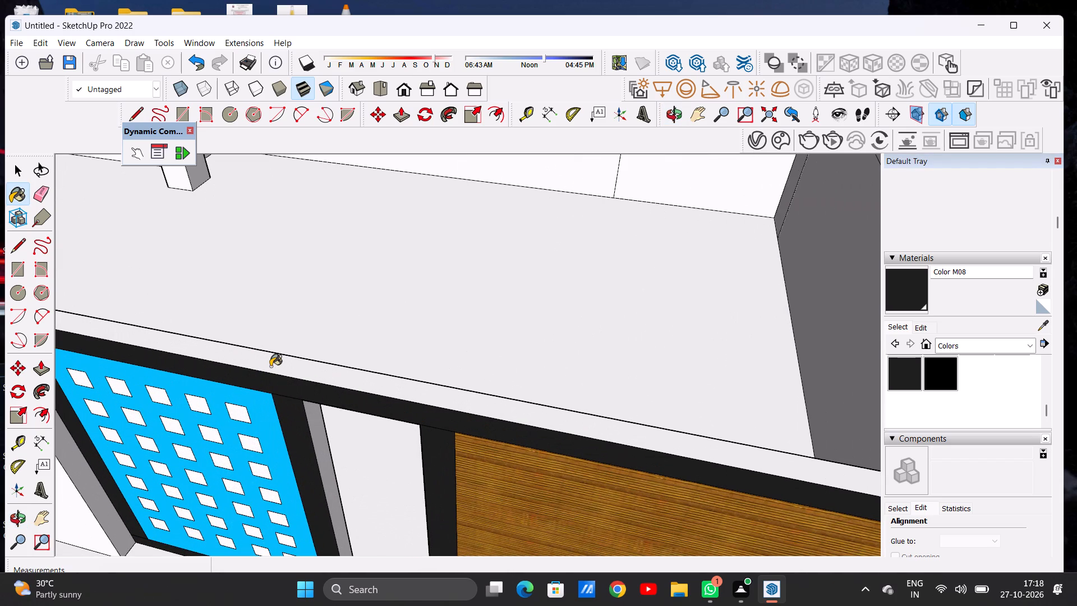
scroll(274, 367, "down", 11)
Paint the inner faces of the gate's narrow opening, including both jambs and the sill, with Color M08.
scroll(318, 420, "up", 14)
left_click(317, 410)
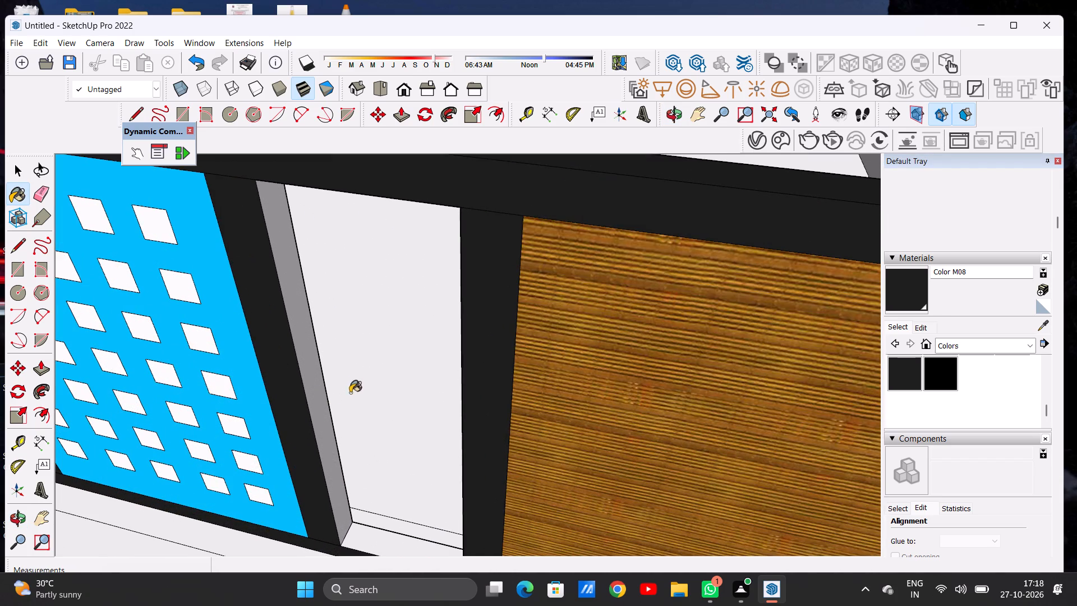
scroll(351, 384, "down", 8)
middle_click_drag(305, 434, 513, 376)
scroll(470, 436, "up", 8)
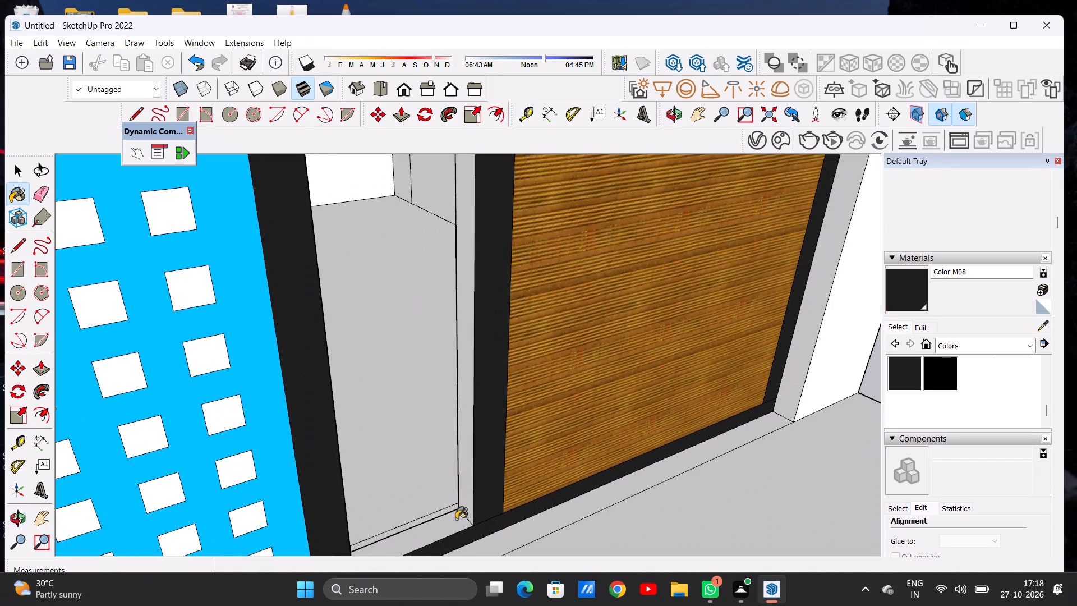
left_click(455, 529)
left_click(470, 494)
scroll(447, 507, "down", 3)
scroll(447, 508, "up", 1)
scroll(447, 508, "down", 13)
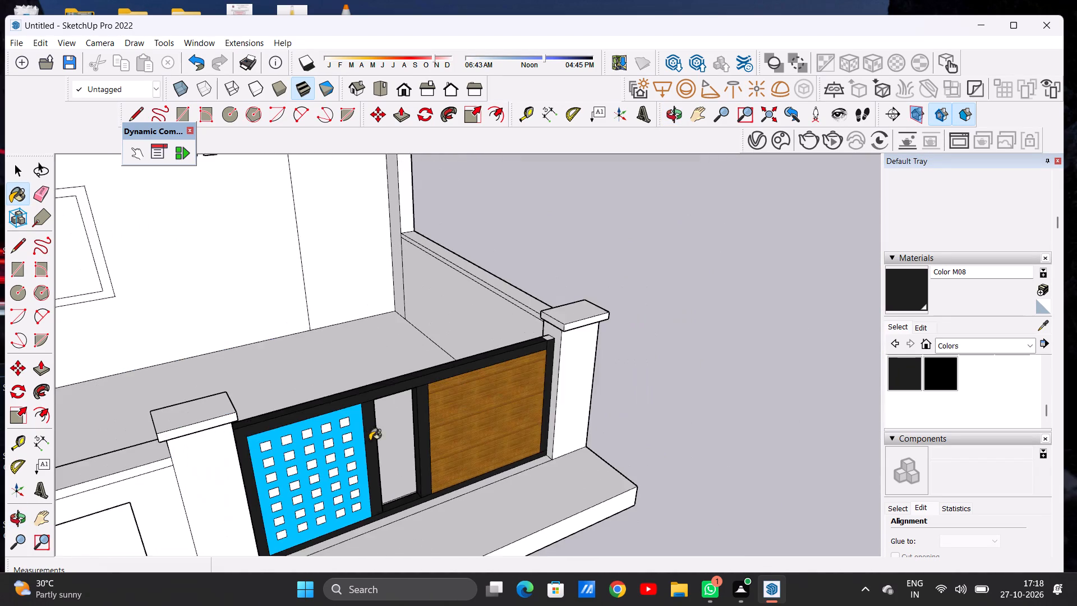
middle_click_drag(418, 472, 322, 330)
scroll(367, 337, "up", 5)
middle_click_drag(366, 393, 325, 336)
scroll(342, 407, "up", 7)
left_click(344, 403)
scroll(343, 400, "down", 1)
scroll(343, 400, "up", 1)
scroll(343, 400, "down", 11)
scroll(369, 397, "up", 1)
scroll(378, 397, "down", 7)
Paint the rear of the gate frame's top rail and the end stile beside the wood panel with Color M08, including the small corner face.
middle_click_drag(431, 408, 381, 419)
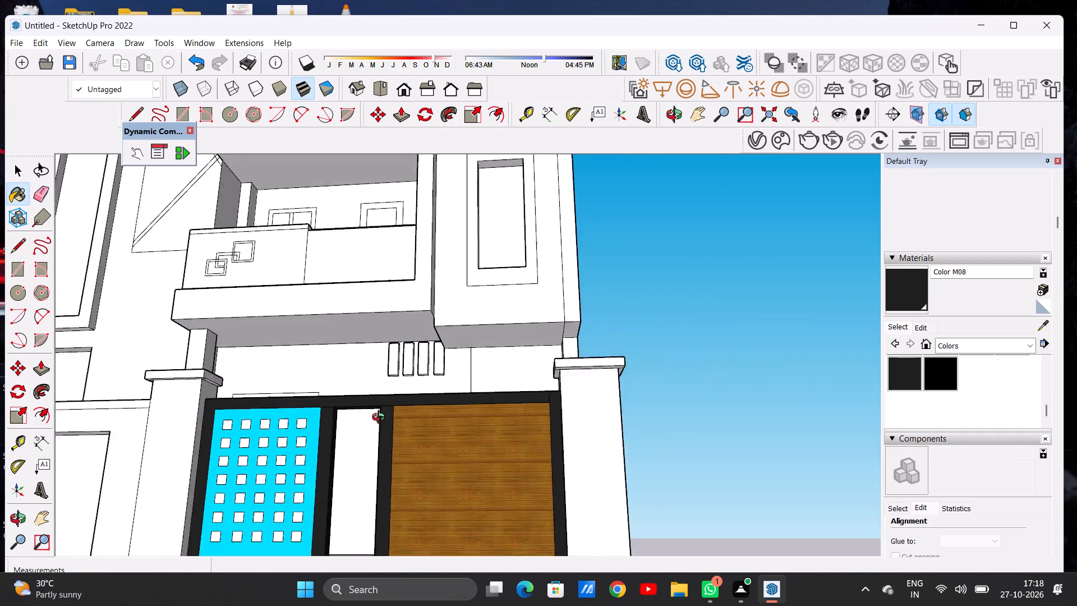
middle_click_drag(381, 419, 98, 513)
middle_click_drag(302, 413, 105, 498)
scroll(164, 477, "up", 5)
scroll(164, 477, "down", 1)
scroll(164, 477, "up", 6)
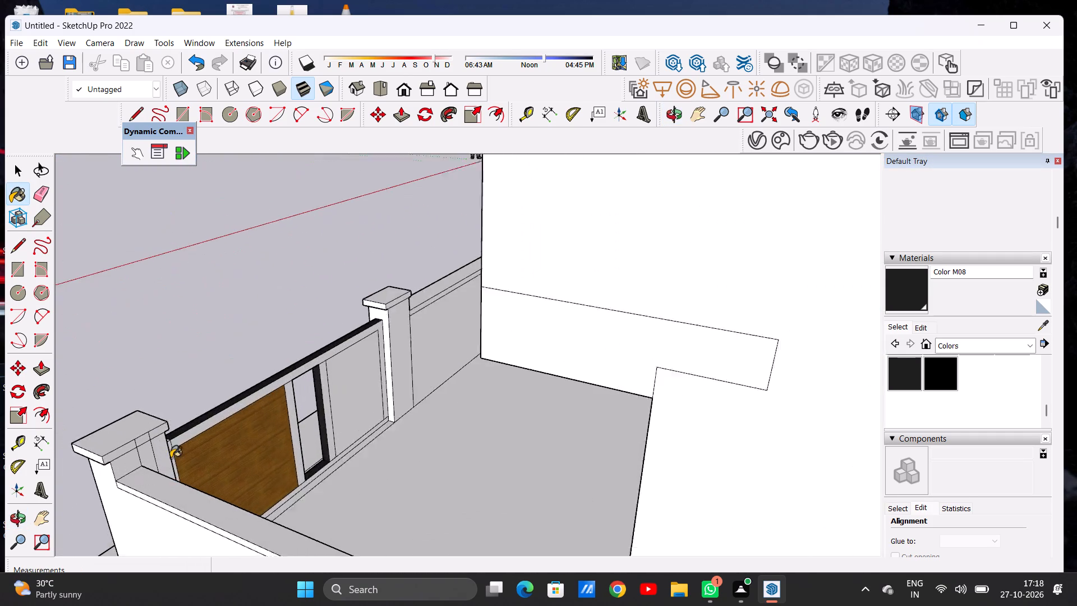
scroll(171, 458, "up", 12)
scroll(178, 436, "down", 1)
left_click(177, 419)
left_click(164, 428)
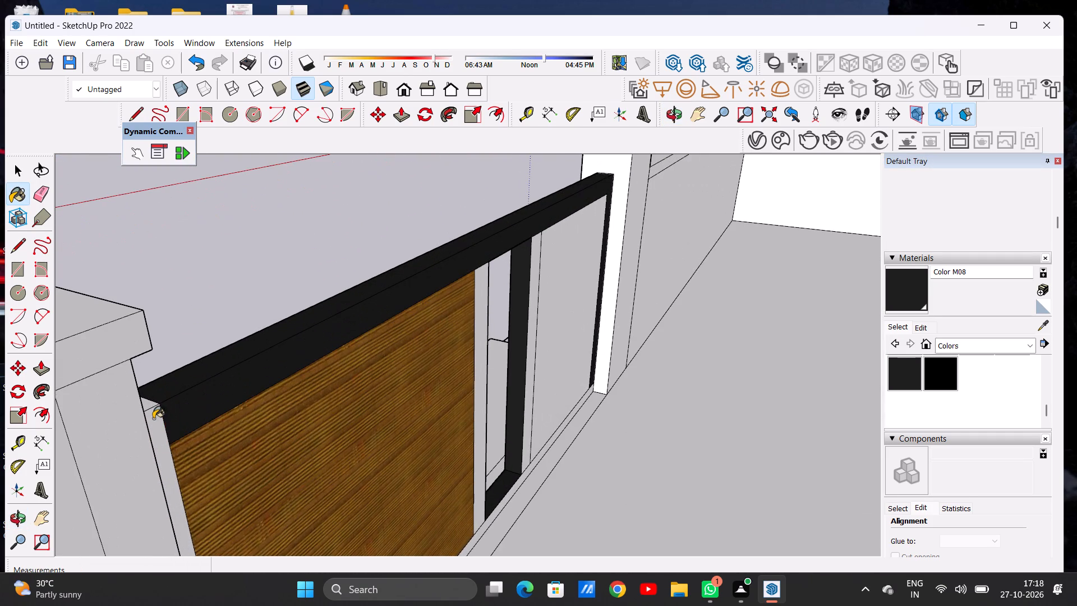
left_click(155, 425)
scroll(149, 413, "up", 9)
left_click(139, 399)
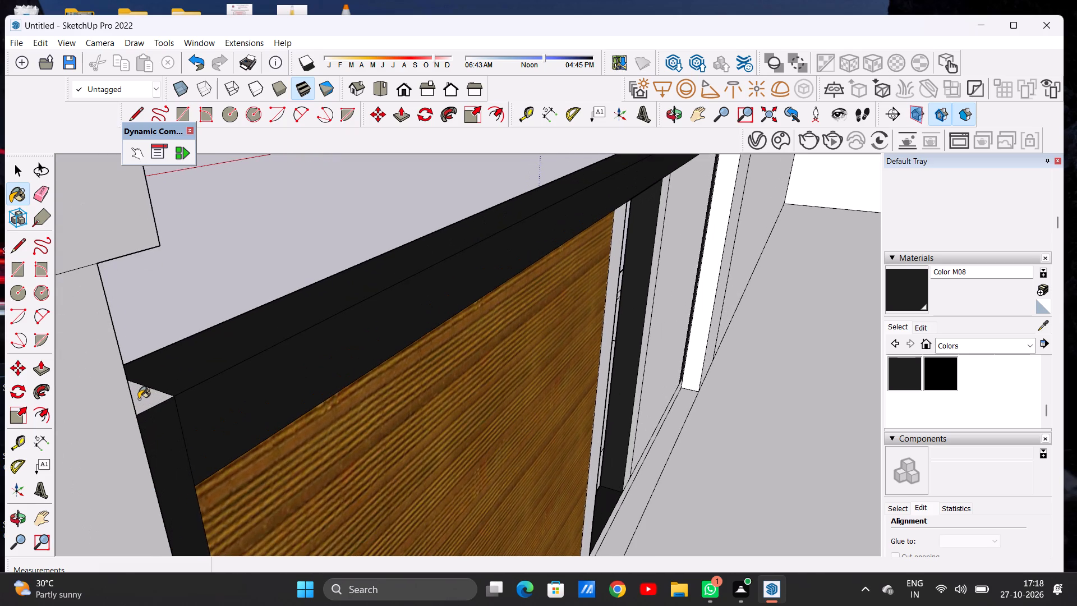
Paint the rear of the gate frame's bottom rail with Color M08.
scroll(179, 405, "down", 17)
scroll(519, 266, "up", 6)
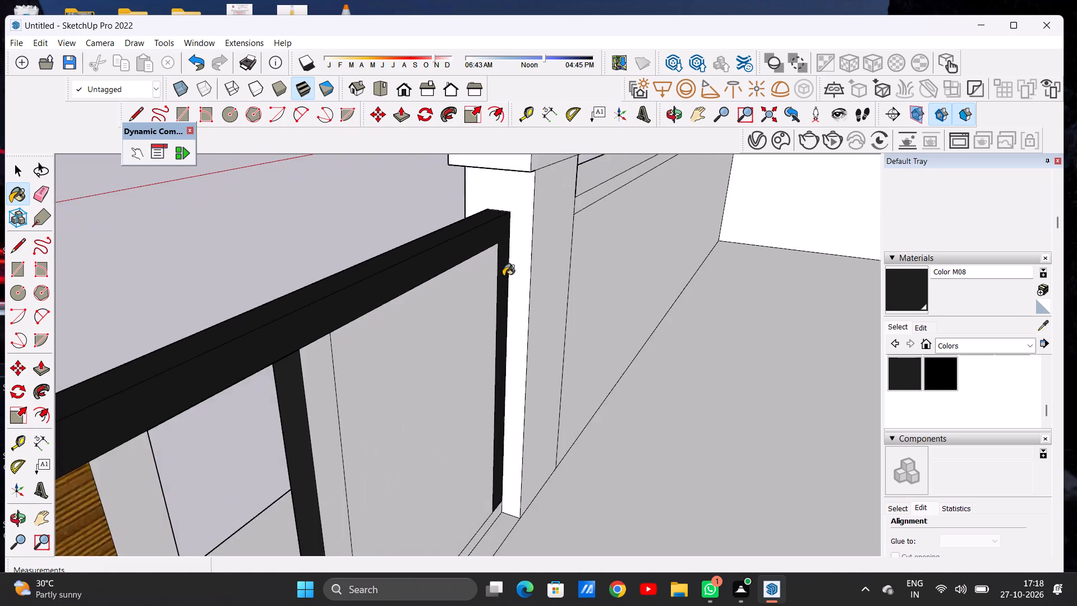
scroll(503, 276, "up", 7)
scroll(503, 284, "down", 14)
scroll(443, 463, "up", 7)
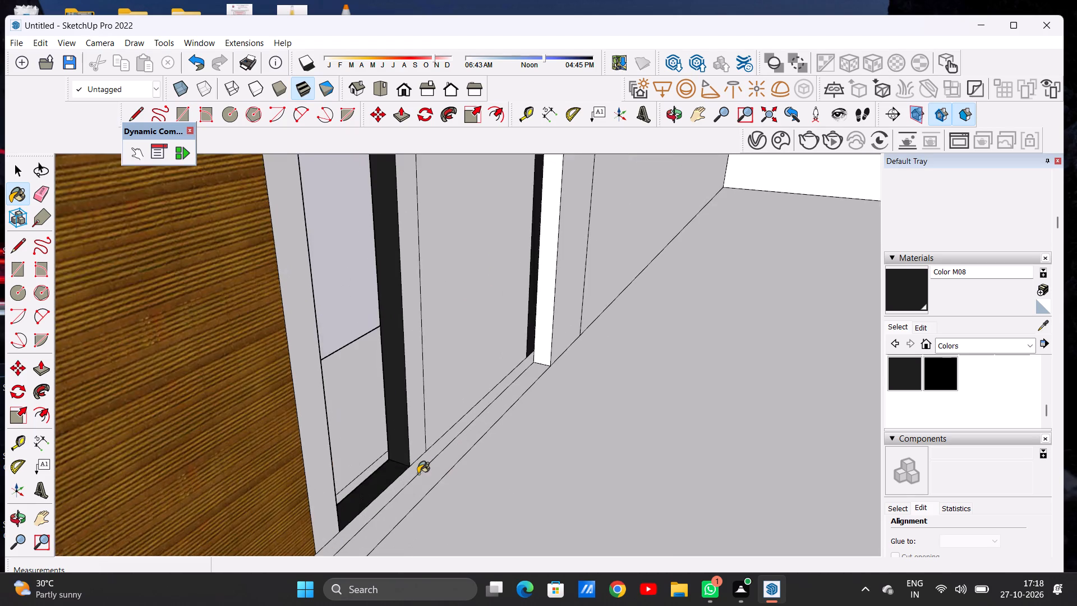
scroll(418, 474, "up", 10)
left_click(417, 466)
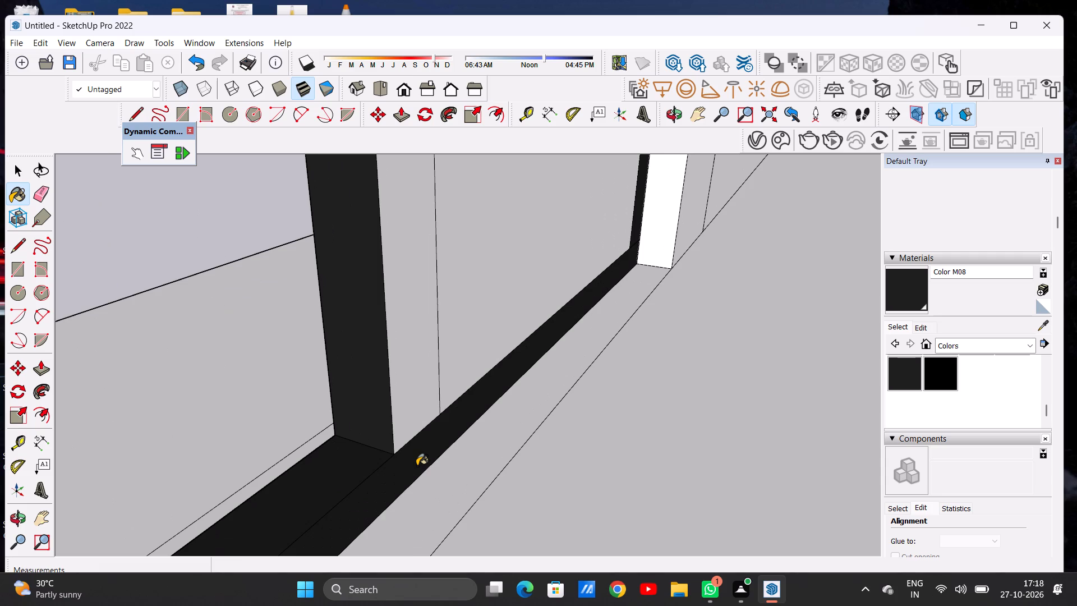
scroll(421, 460, "down", 2)
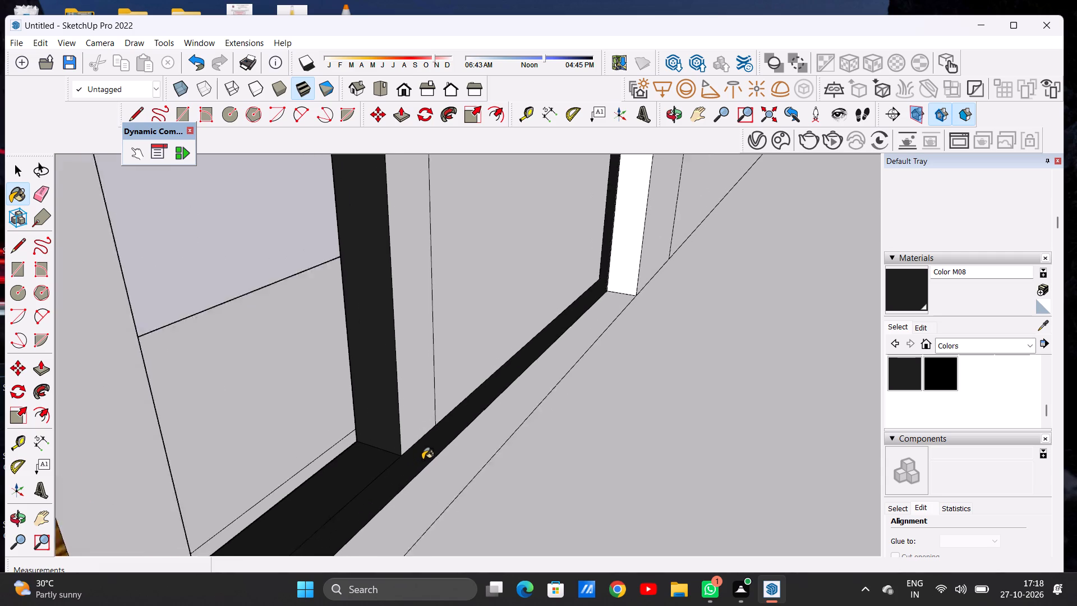
scroll(422, 460, "down", 8)
scroll(413, 443, "up", 1)
scroll(413, 443, "down", 9)
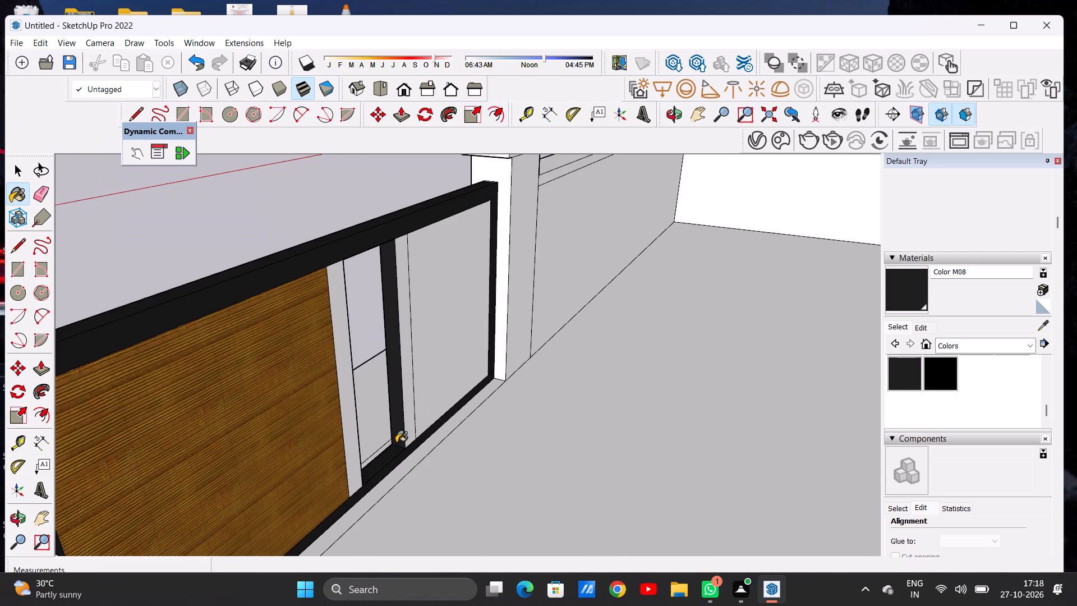
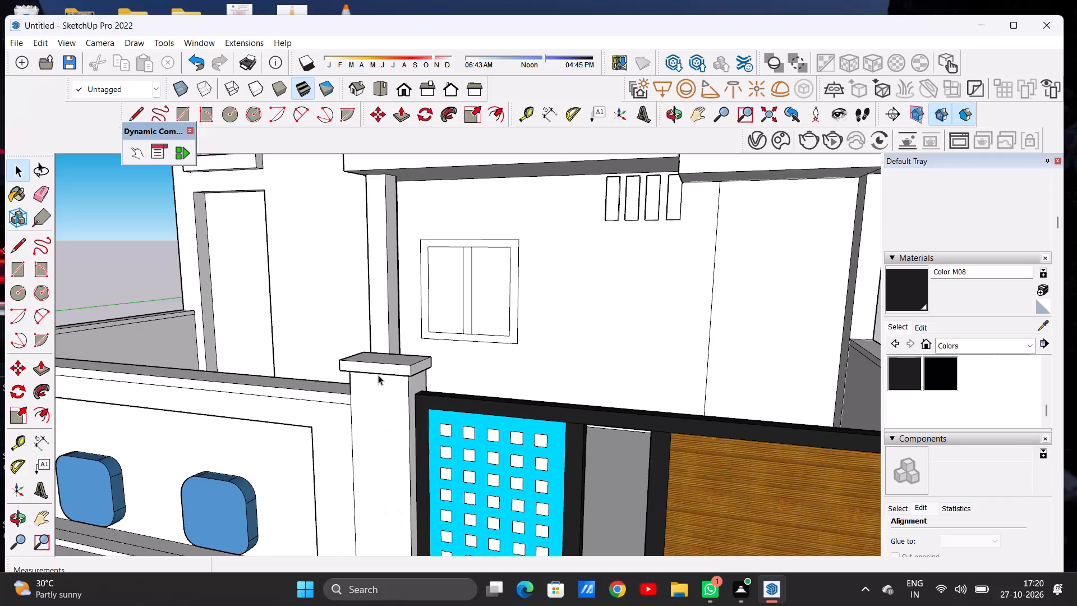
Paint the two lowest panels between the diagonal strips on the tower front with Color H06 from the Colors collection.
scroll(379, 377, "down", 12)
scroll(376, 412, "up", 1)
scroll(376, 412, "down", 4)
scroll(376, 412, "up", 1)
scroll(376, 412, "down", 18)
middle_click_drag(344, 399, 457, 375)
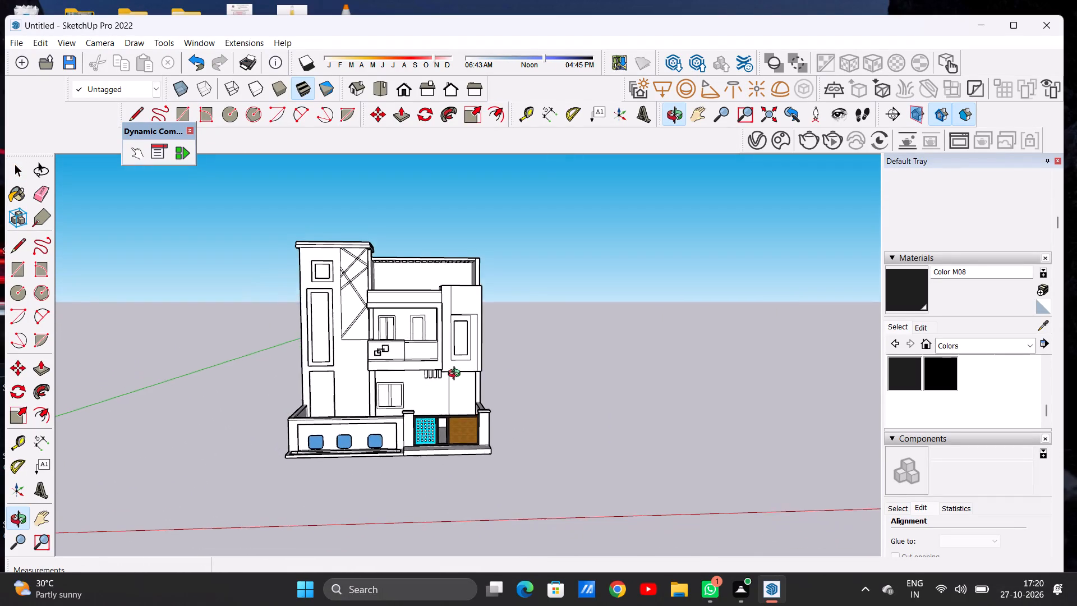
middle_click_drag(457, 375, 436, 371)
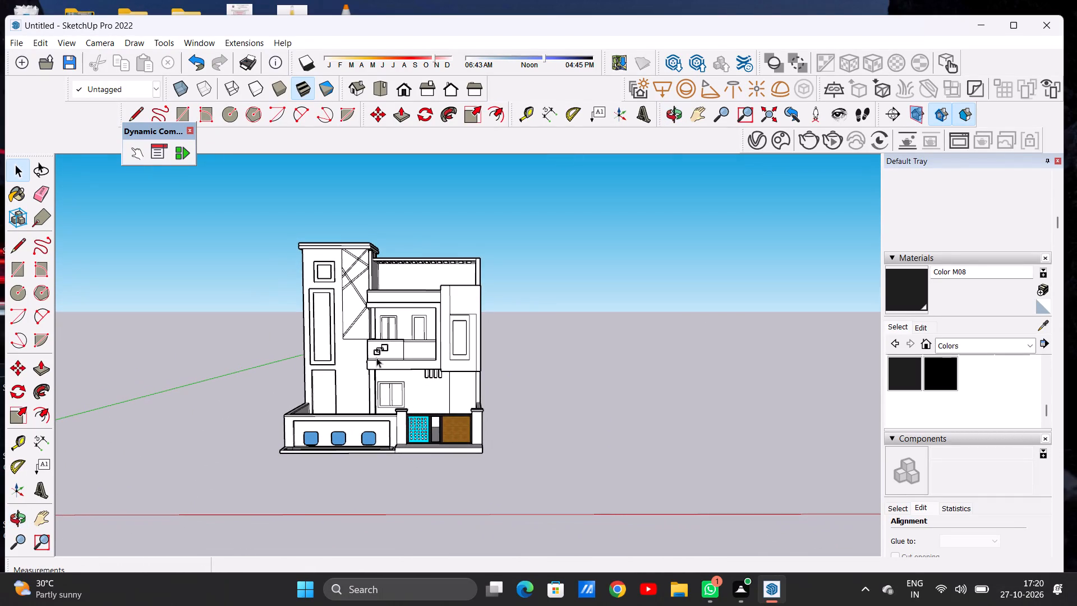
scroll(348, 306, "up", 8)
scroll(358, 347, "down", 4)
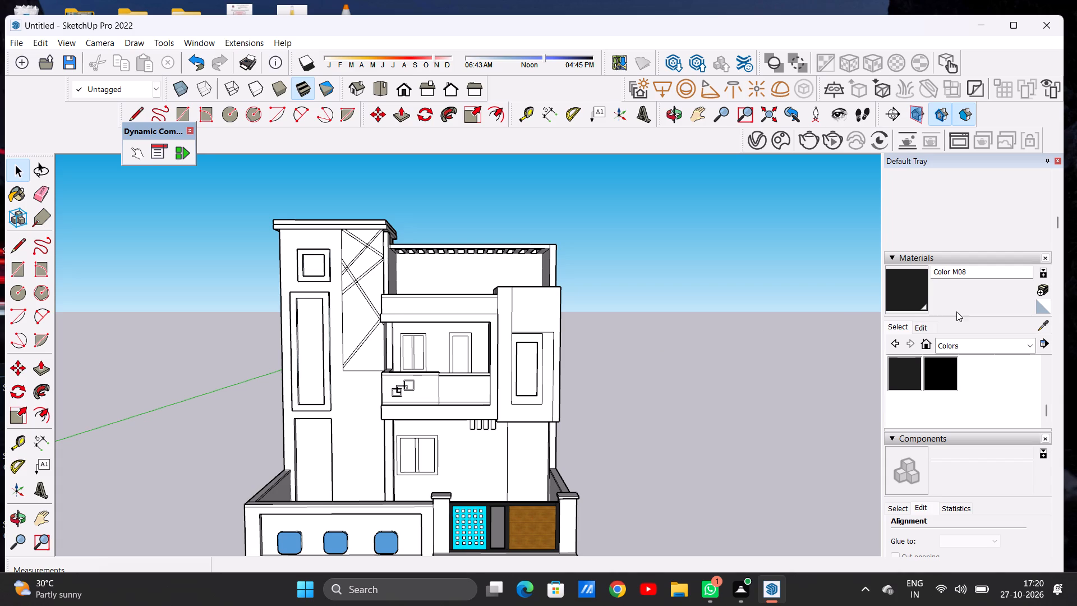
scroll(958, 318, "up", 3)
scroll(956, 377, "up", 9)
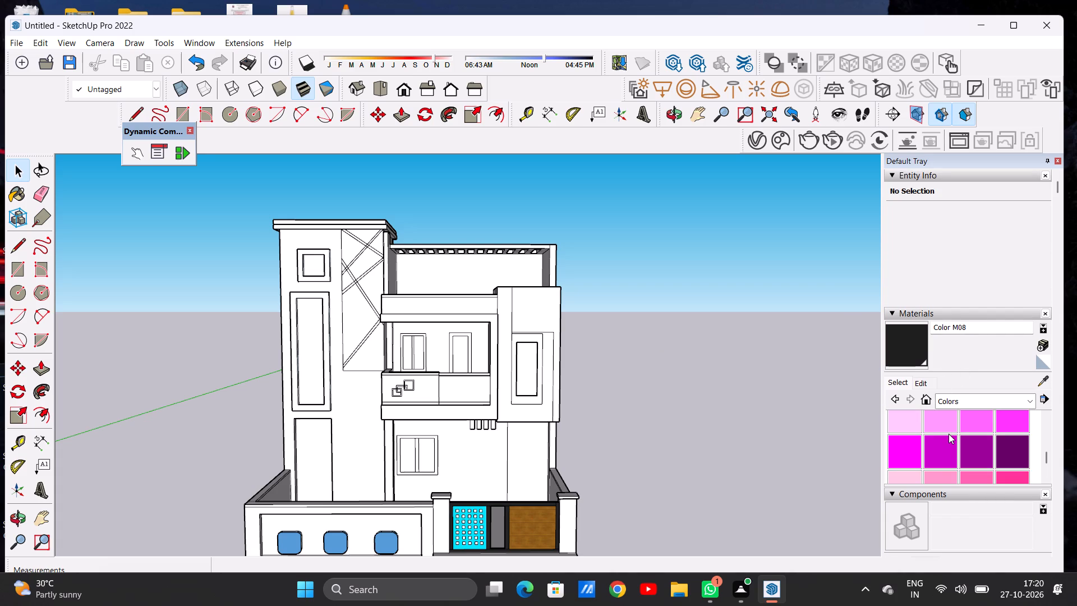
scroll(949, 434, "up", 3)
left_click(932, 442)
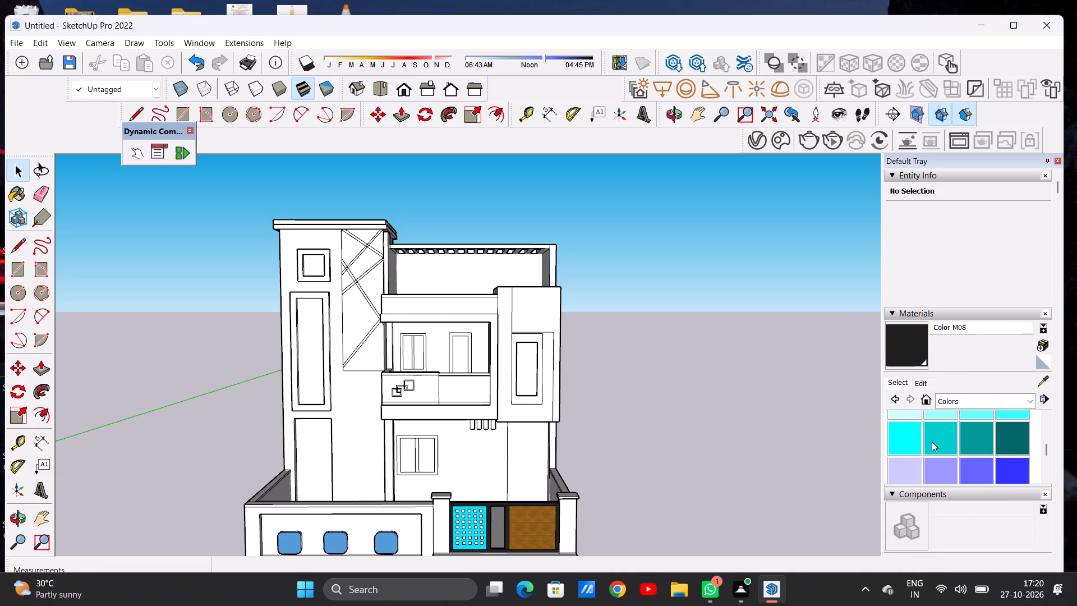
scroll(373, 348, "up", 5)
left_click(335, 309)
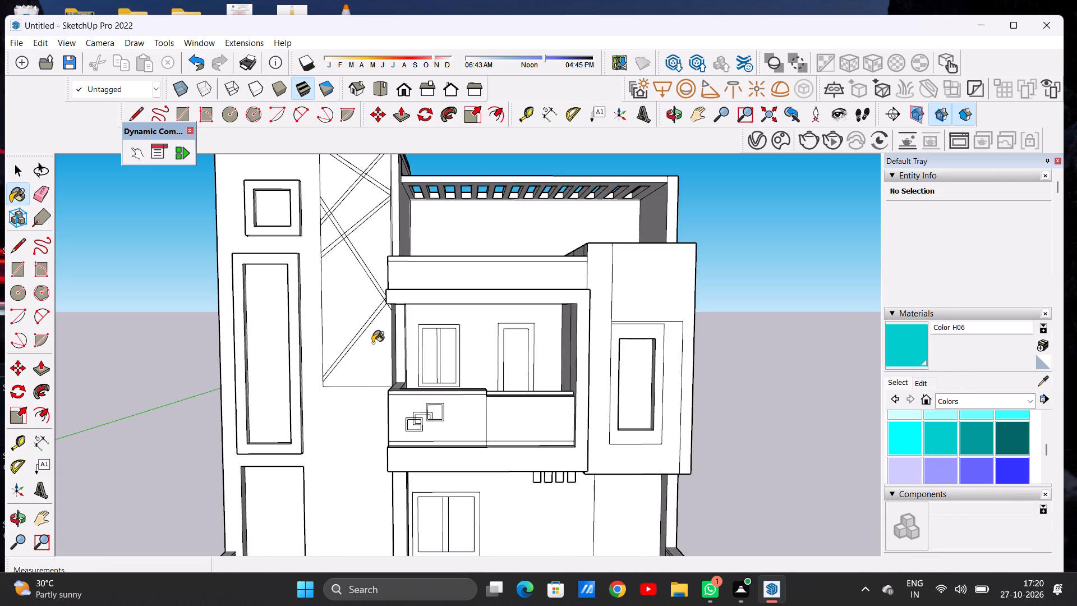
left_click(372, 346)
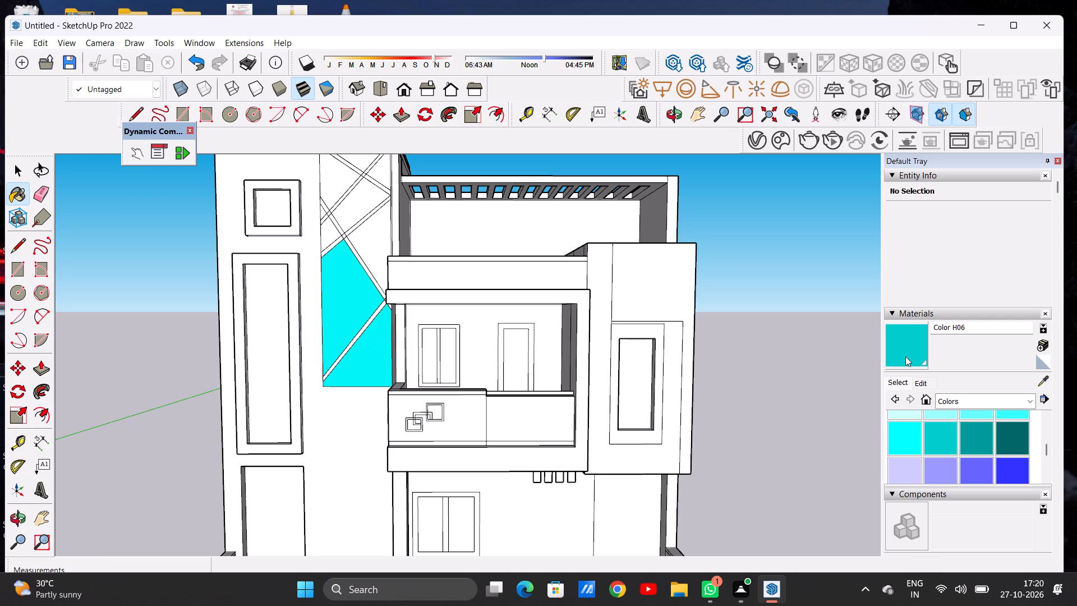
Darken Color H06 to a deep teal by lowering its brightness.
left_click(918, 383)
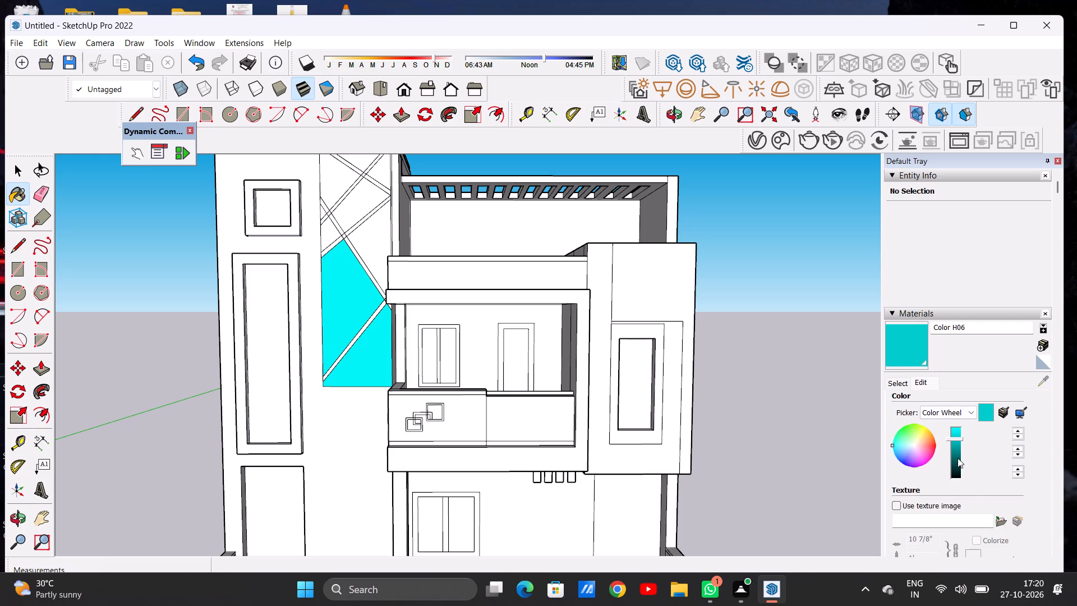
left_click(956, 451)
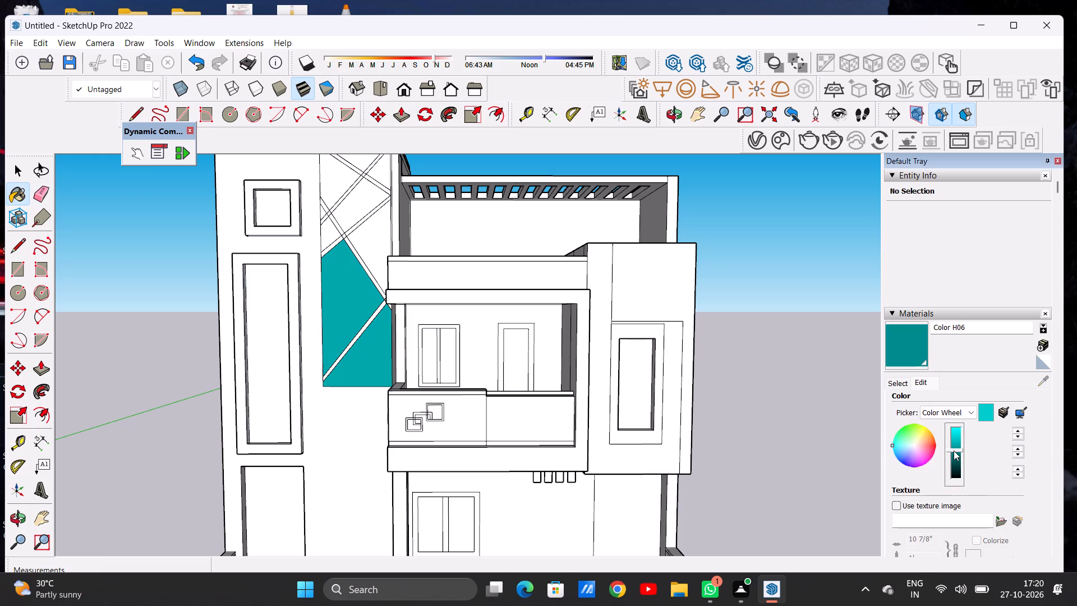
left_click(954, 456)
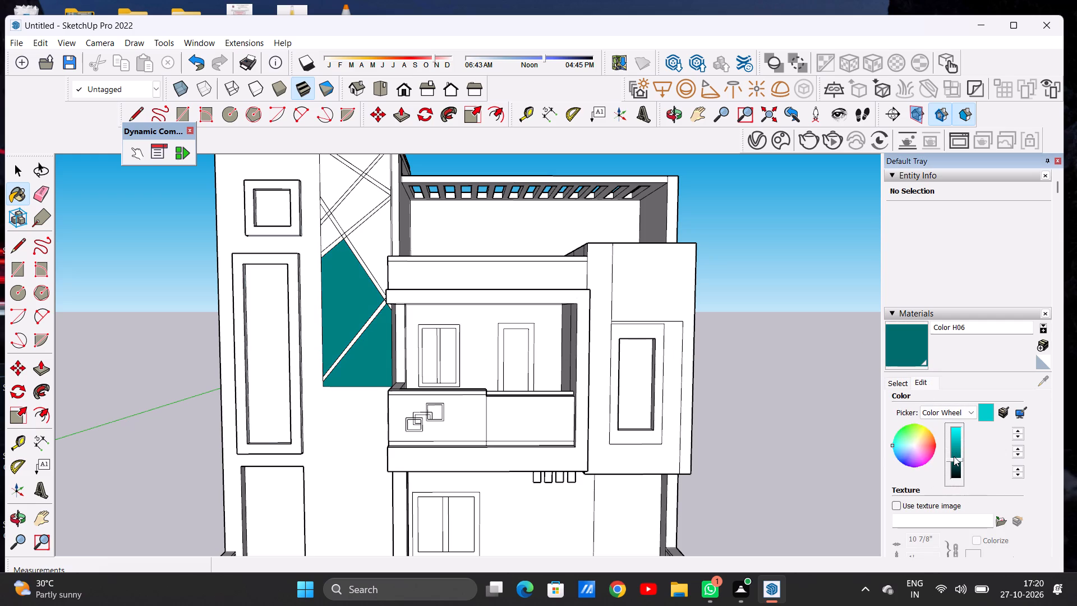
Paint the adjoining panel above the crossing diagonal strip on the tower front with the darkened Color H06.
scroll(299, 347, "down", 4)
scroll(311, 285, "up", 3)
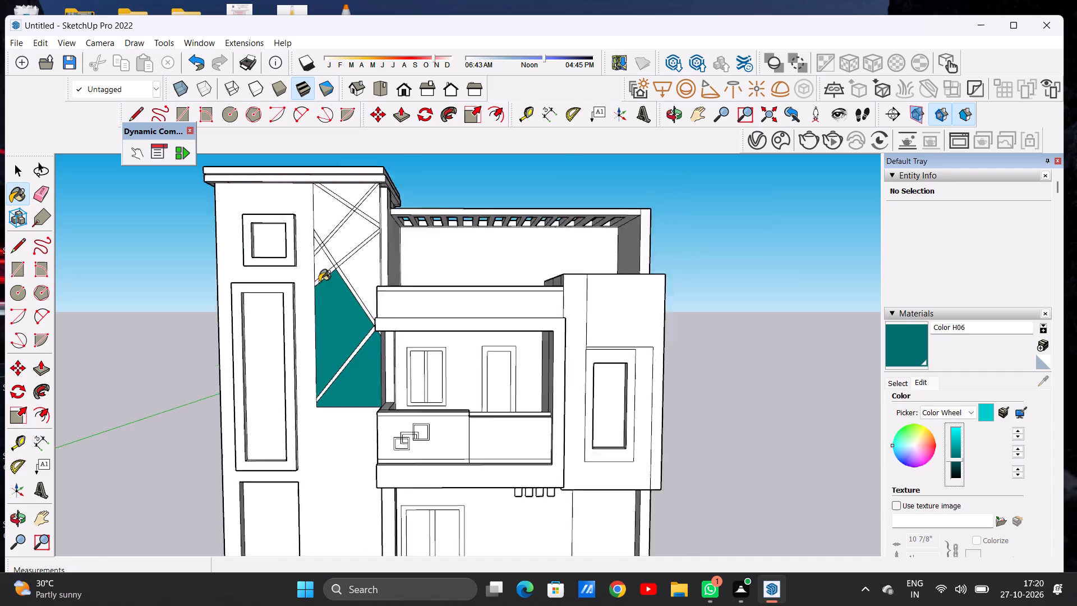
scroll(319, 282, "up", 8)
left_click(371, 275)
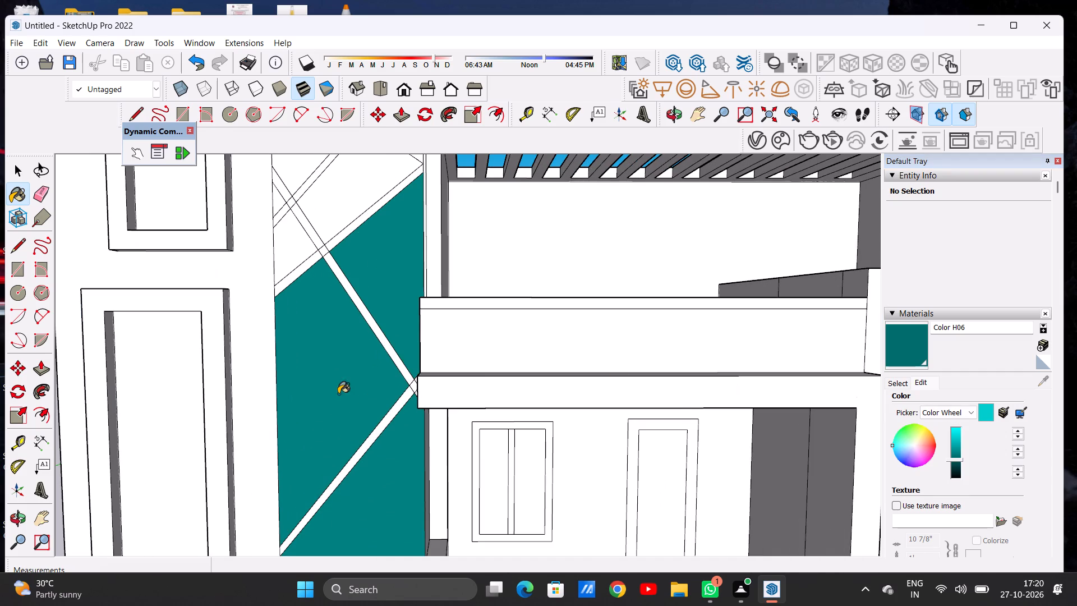
Repaint the three teal panels between the tower's diagonal strips with Color H04 from the Colors collection.
scroll(318, 379, "down", 15)
scroll(432, 351, "up", 1)
scroll(432, 351, "down", 8)
scroll(404, 371, "up", 4)
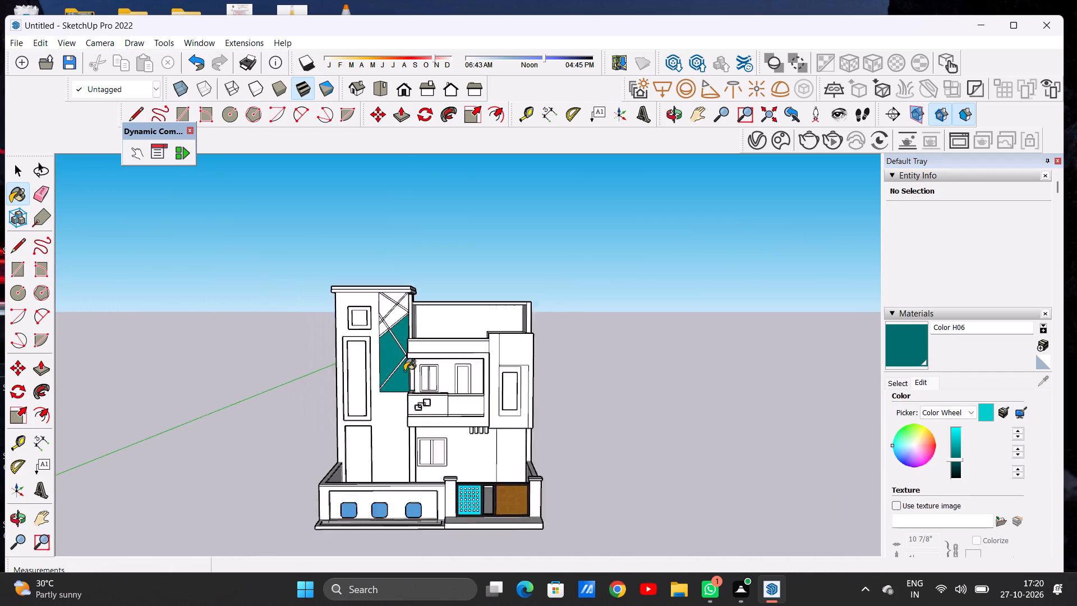
scroll(404, 371, "up", 8)
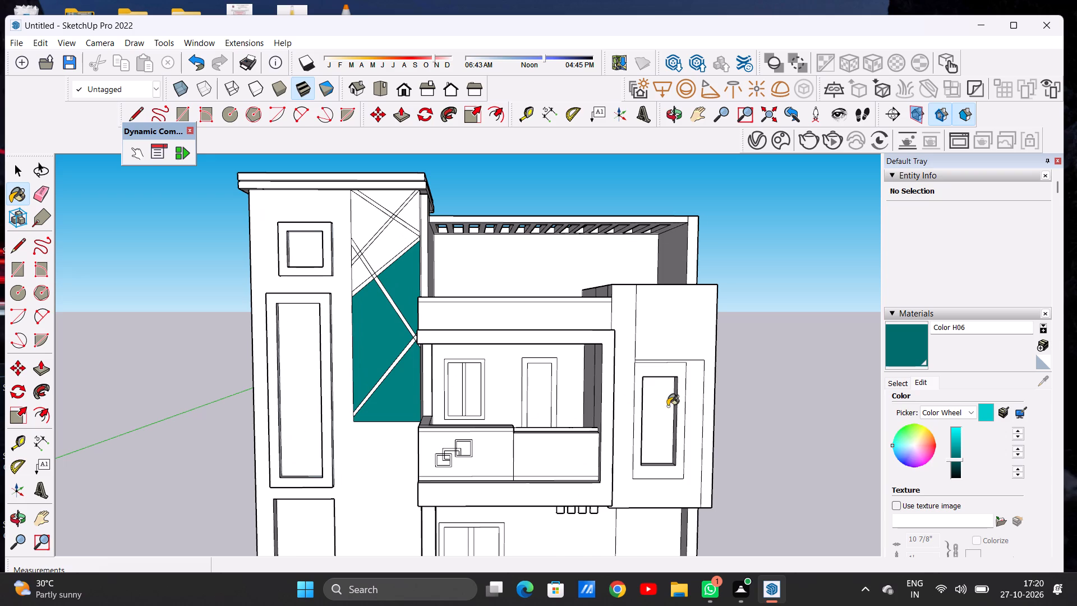
left_click(903, 382)
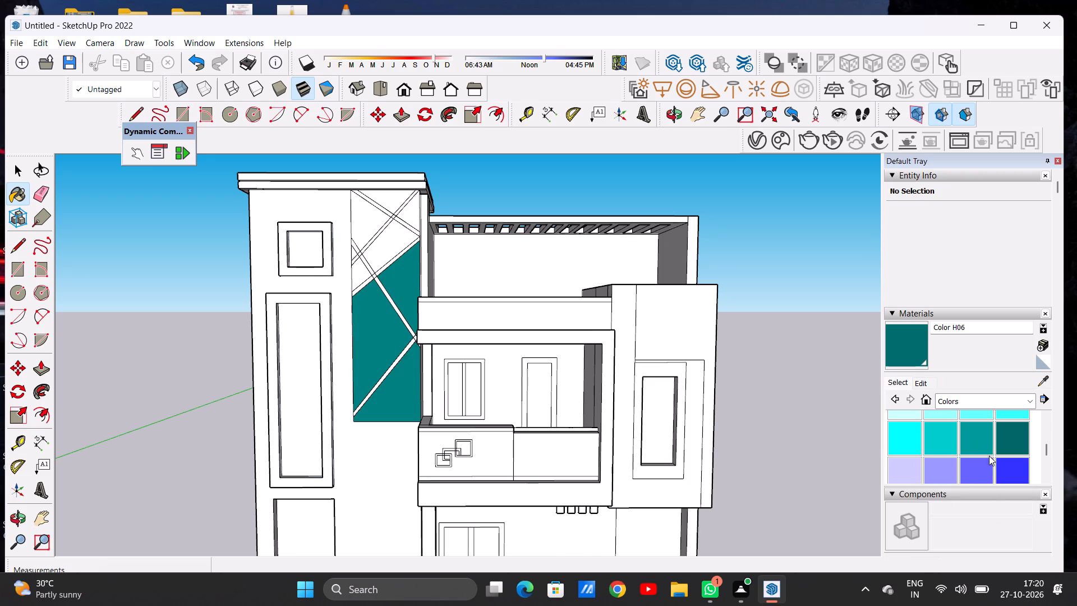
scroll(963, 460, "up", 1)
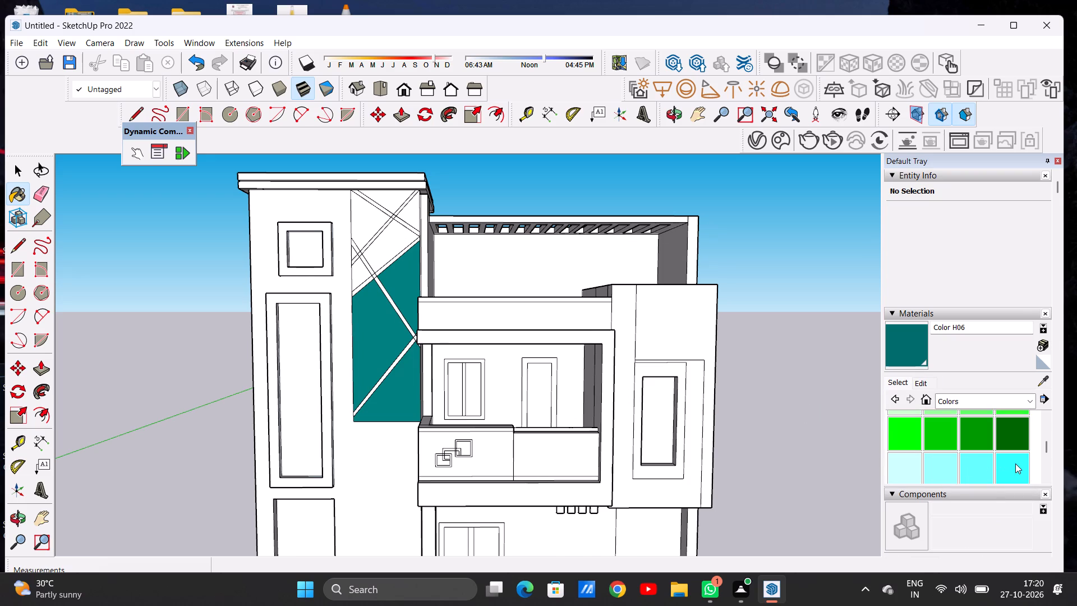
left_click(1015, 463)
left_click(372, 338)
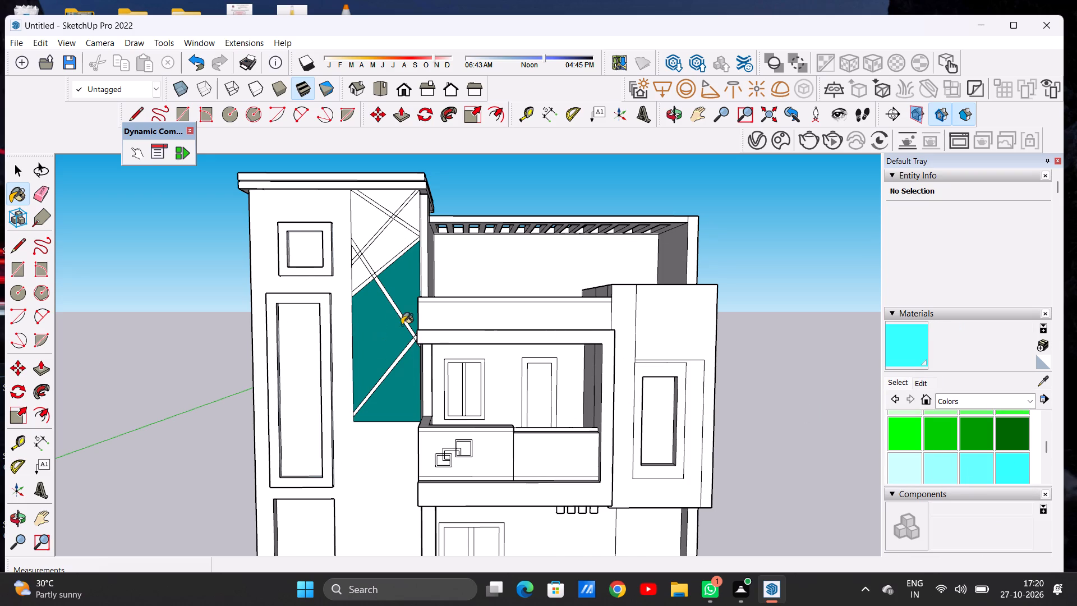
left_click(401, 302)
left_click(406, 402)
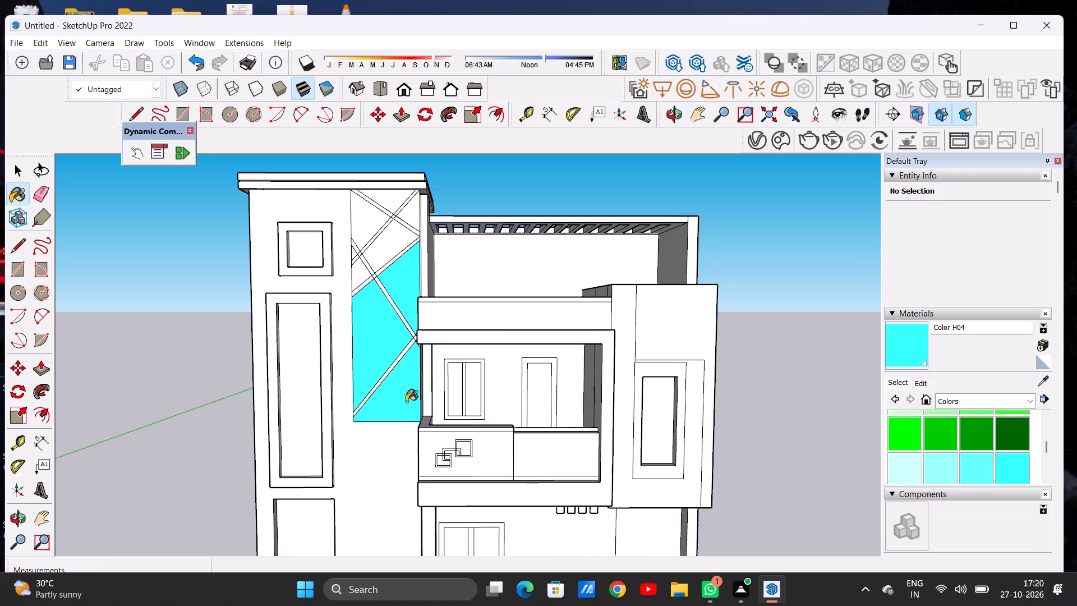
Adjust the brightness of Color H04 to a slightly darker turquoise.
left_click(919, 381)
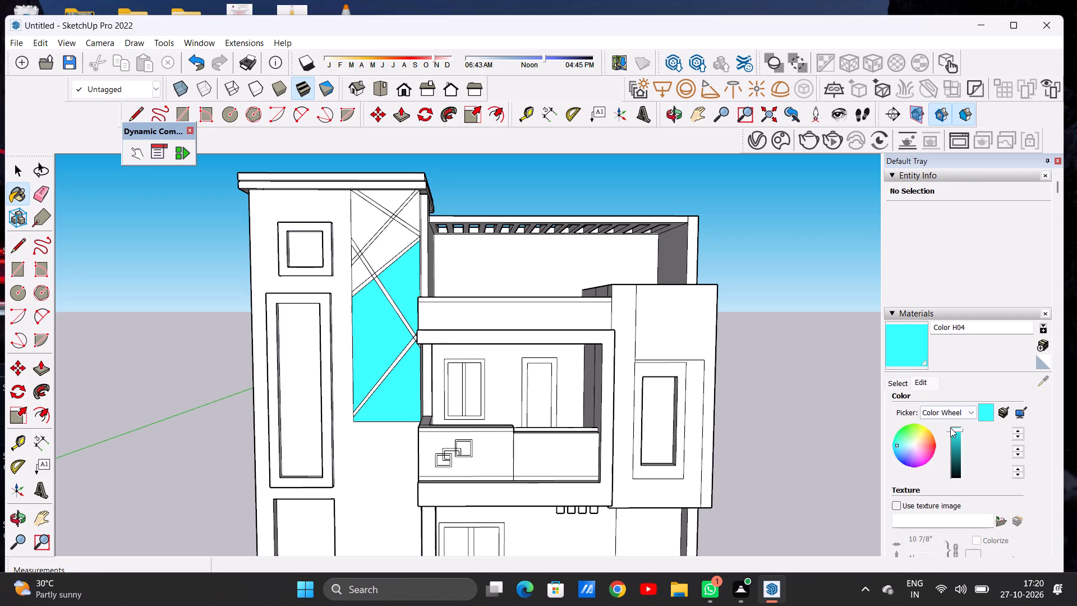
left_click(954, 438)
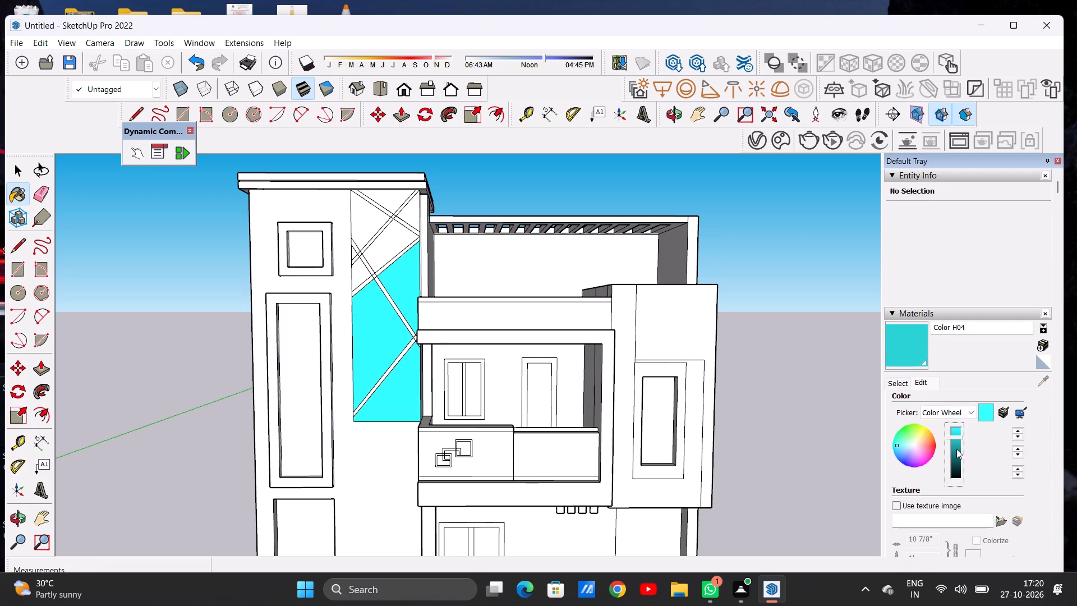
left_click(956, 451)
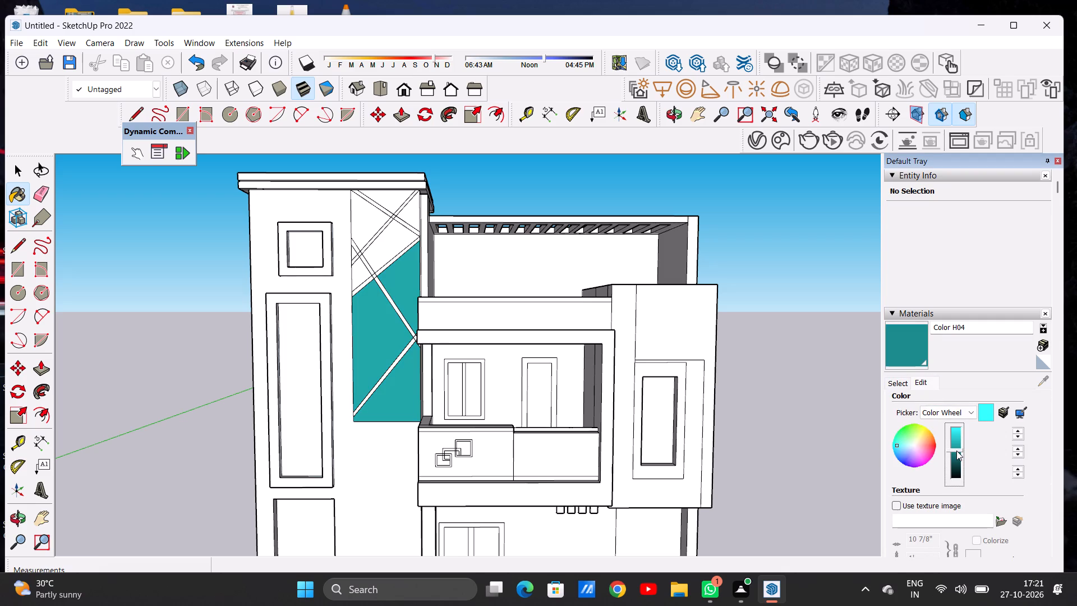
left_click(958, 444)
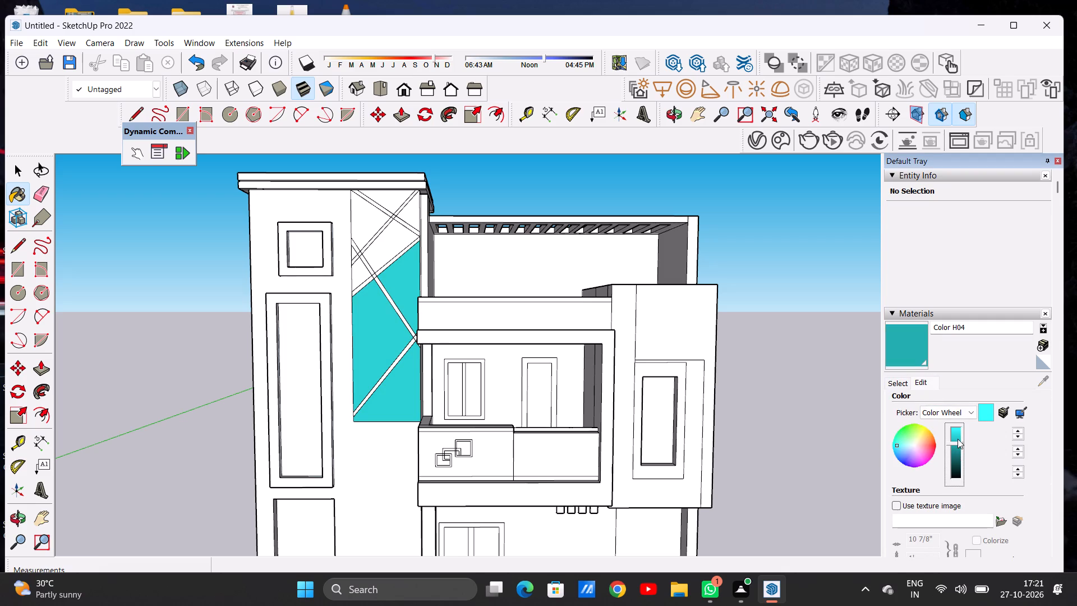
left_click(958, 439)
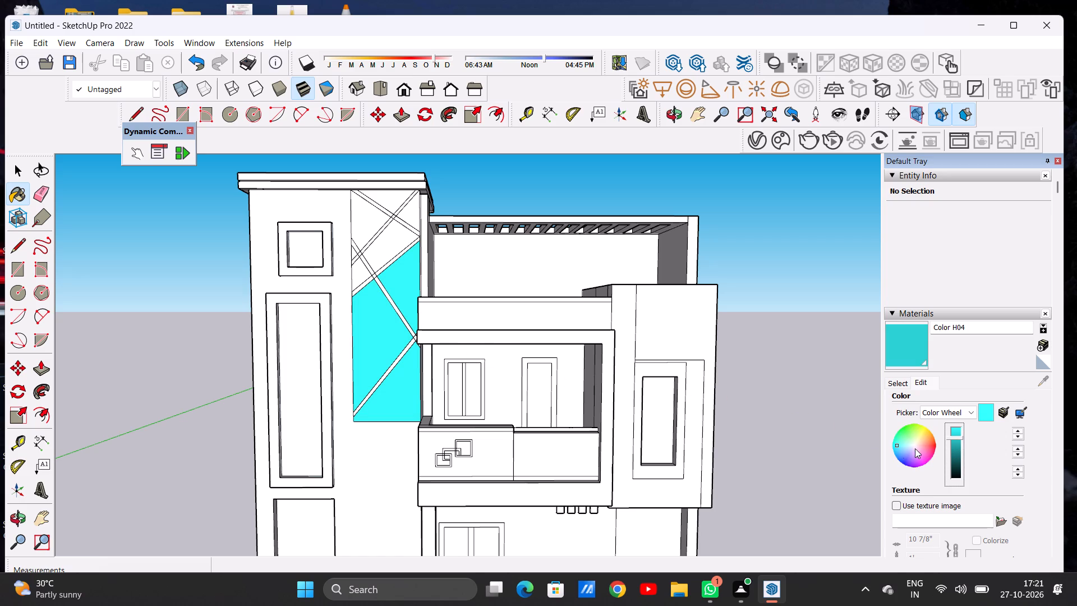
left_click(958, 441)
Review the turquoise tower panels against the whole facade and browse the Colors collection for another shade.
scroll(397, 360, "down", 6)
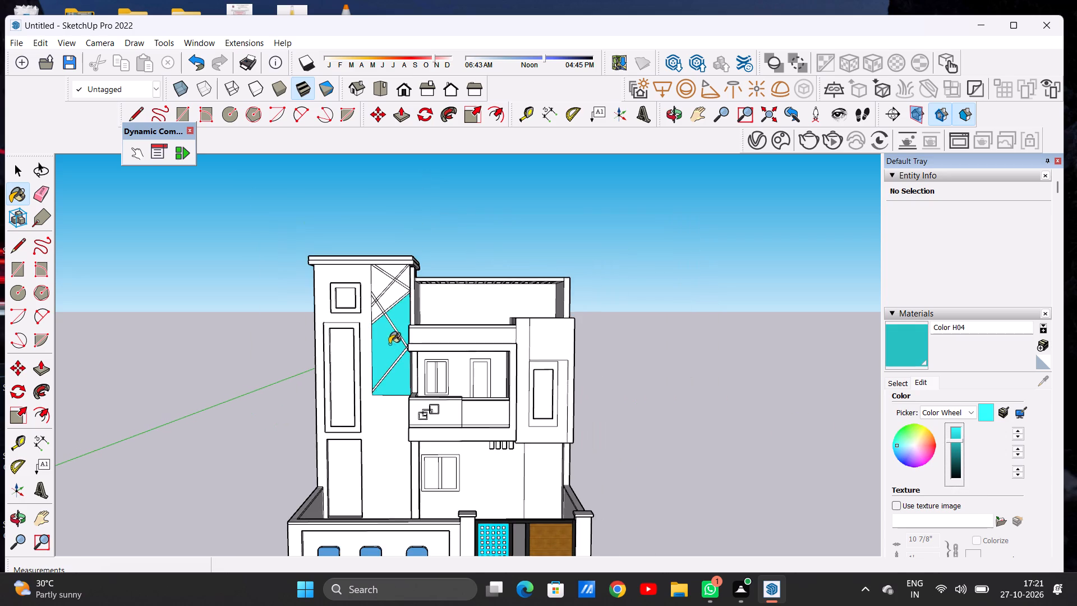
middle_click_drag(375, 342, 369, 382)
scroll(475, 370, "down", 5)
scroll(437, 362, "up", 11)
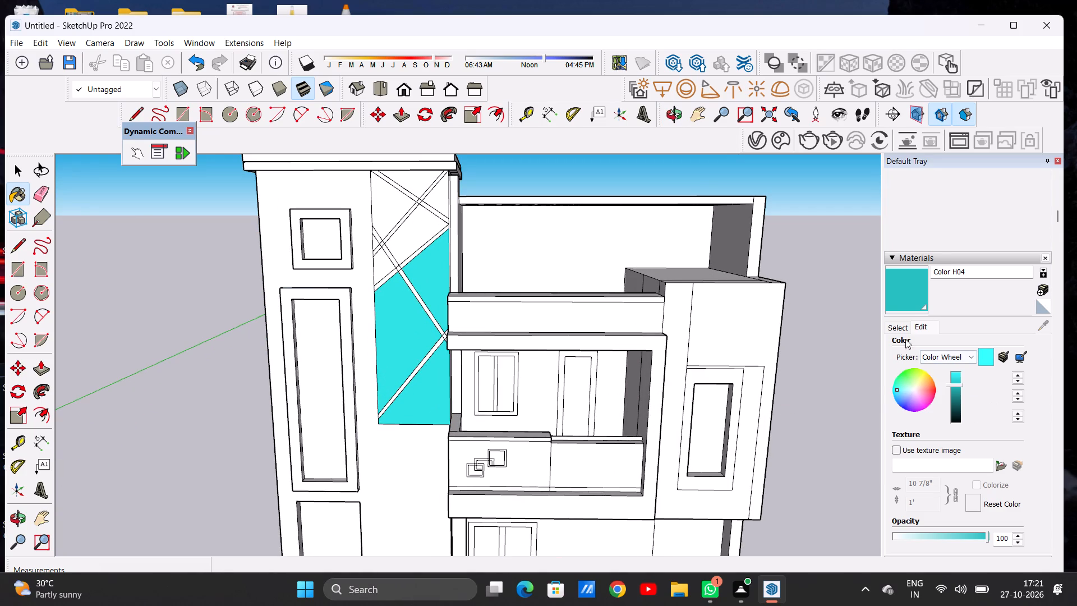
left_click(893, 329)
scroll(976, 406, "down", 1)
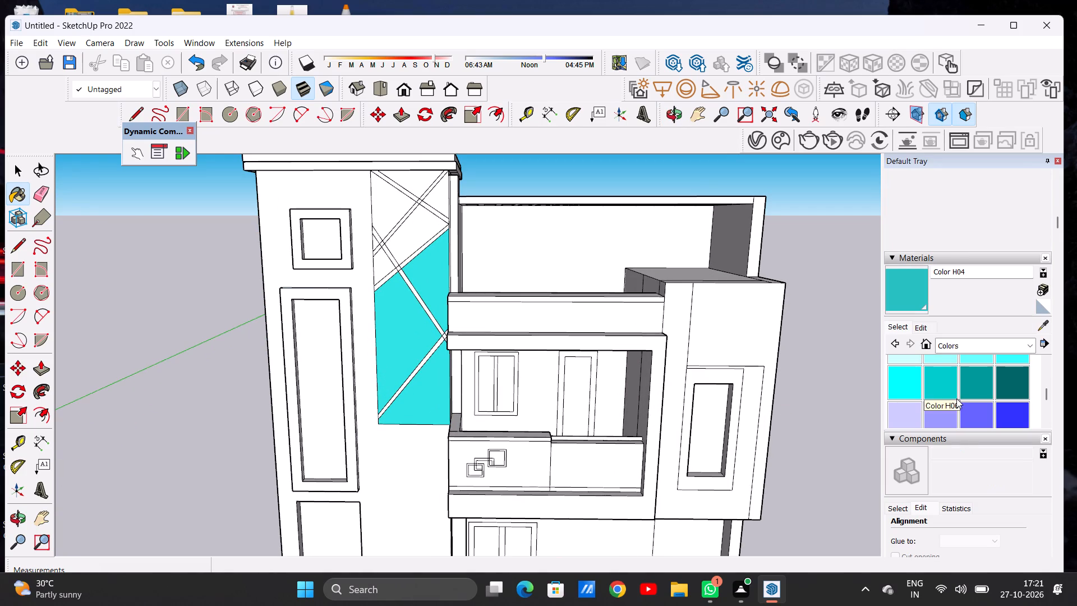
scroll(959, 402, "down", 1)
scroll(959, 402, "up", 1)
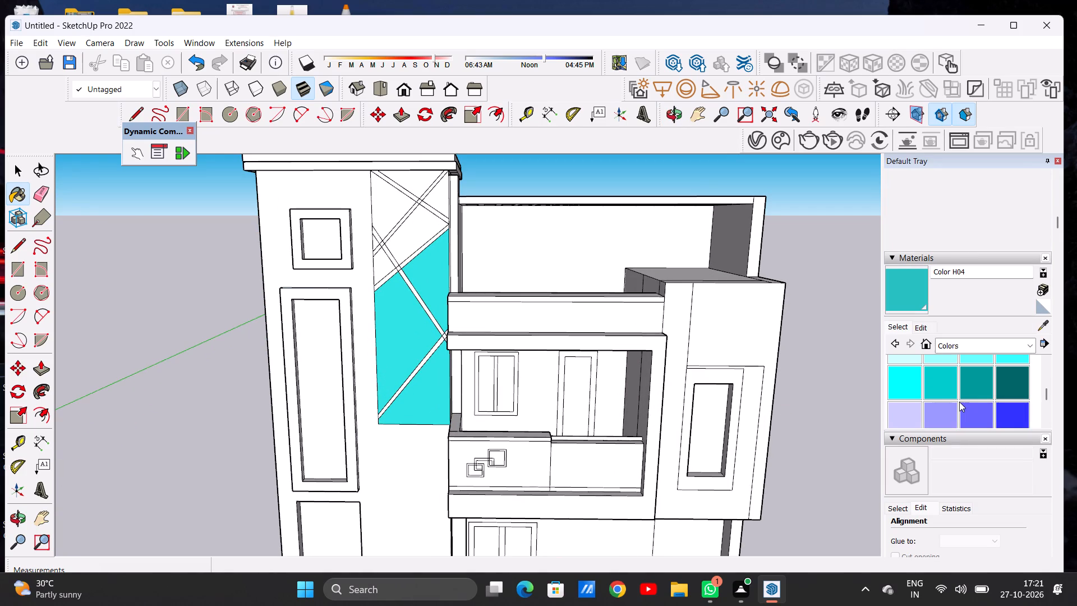
scroll(959, 402, "up", 1)
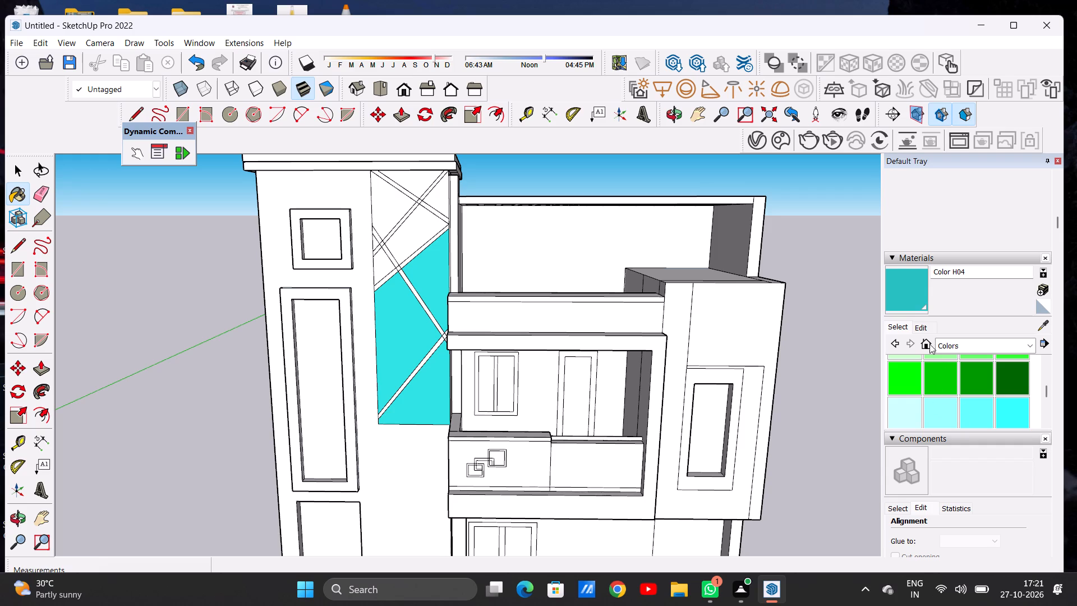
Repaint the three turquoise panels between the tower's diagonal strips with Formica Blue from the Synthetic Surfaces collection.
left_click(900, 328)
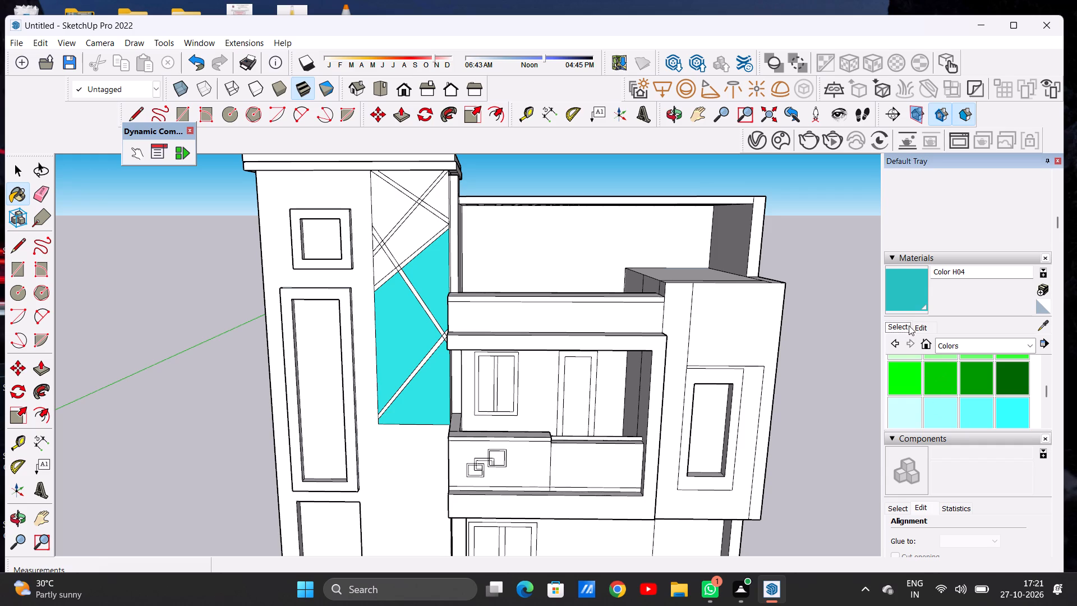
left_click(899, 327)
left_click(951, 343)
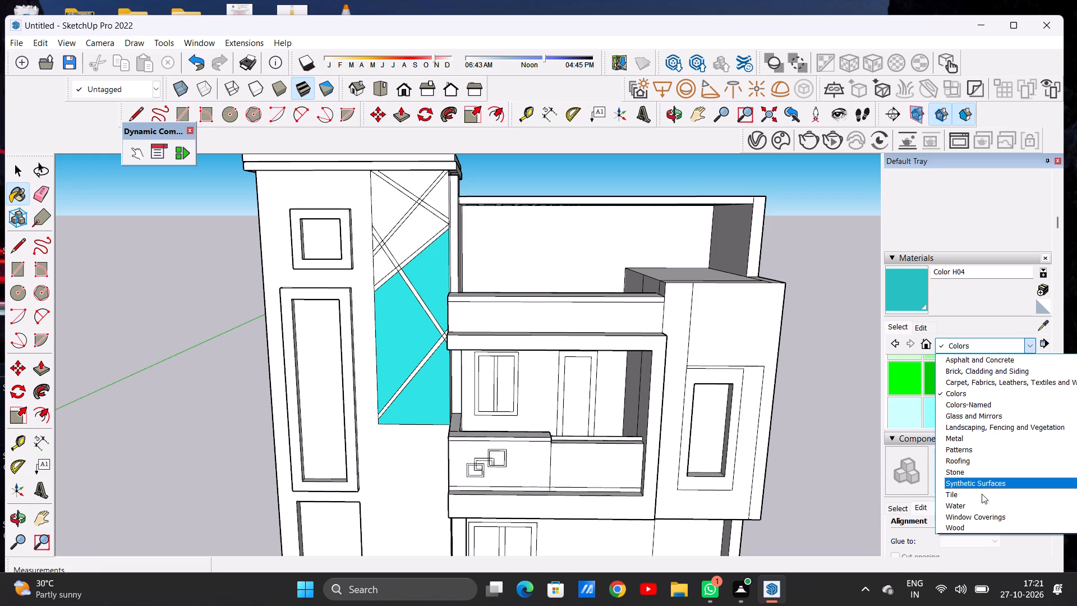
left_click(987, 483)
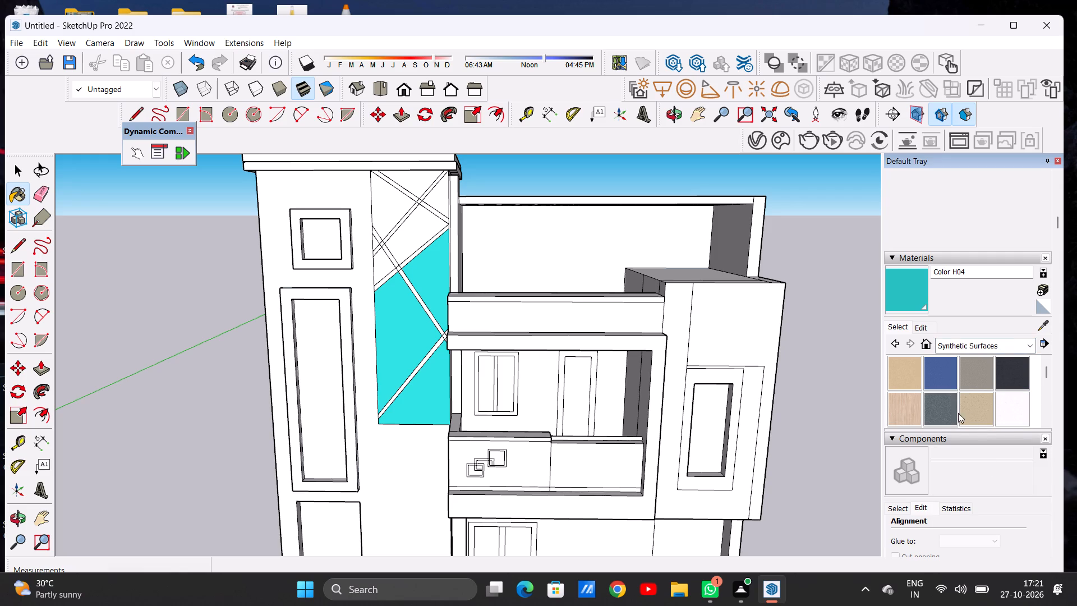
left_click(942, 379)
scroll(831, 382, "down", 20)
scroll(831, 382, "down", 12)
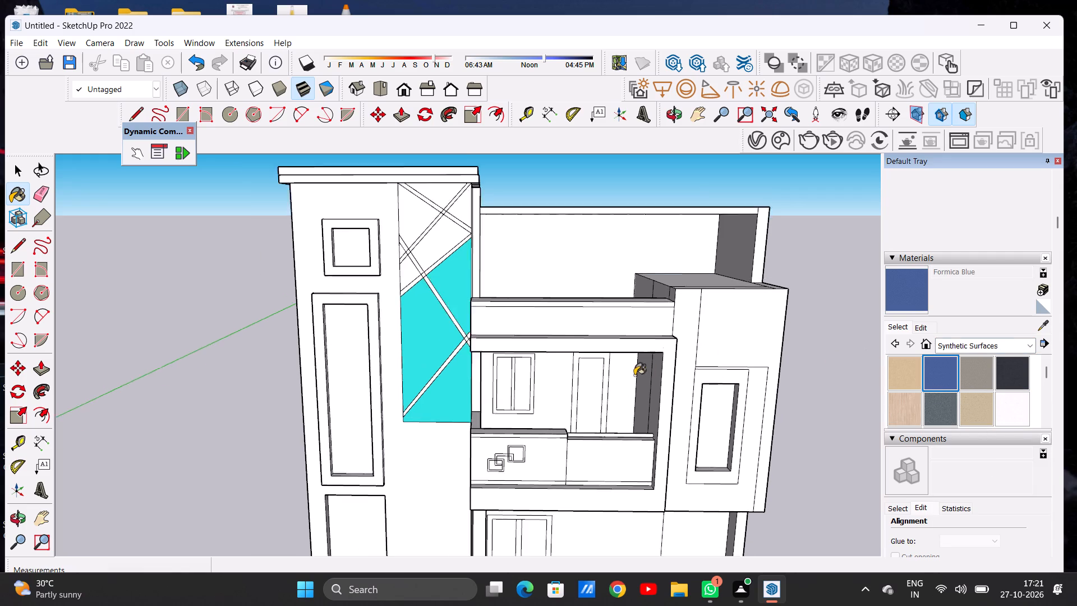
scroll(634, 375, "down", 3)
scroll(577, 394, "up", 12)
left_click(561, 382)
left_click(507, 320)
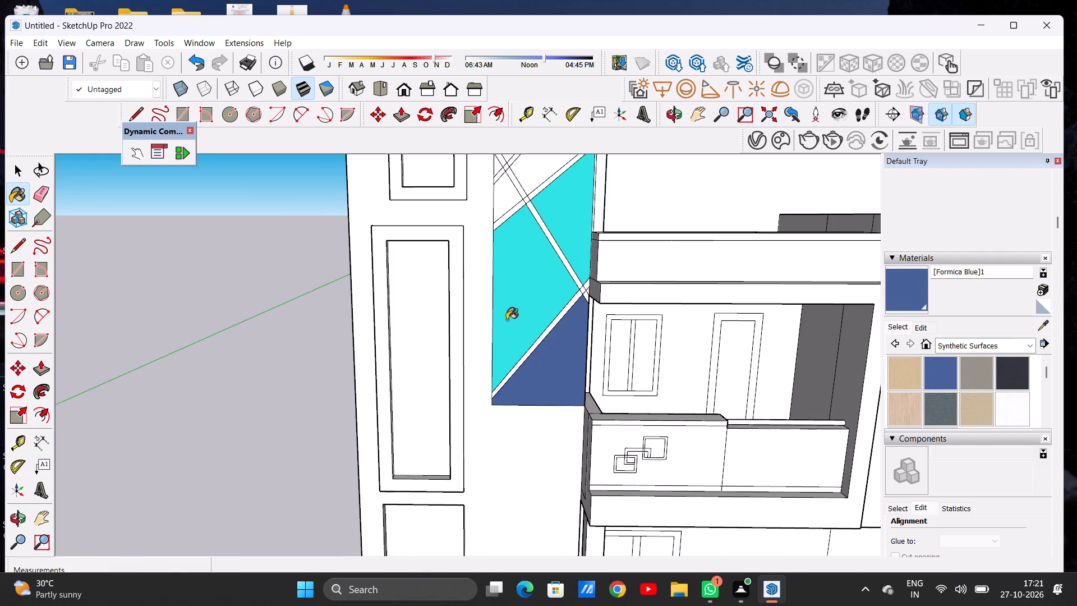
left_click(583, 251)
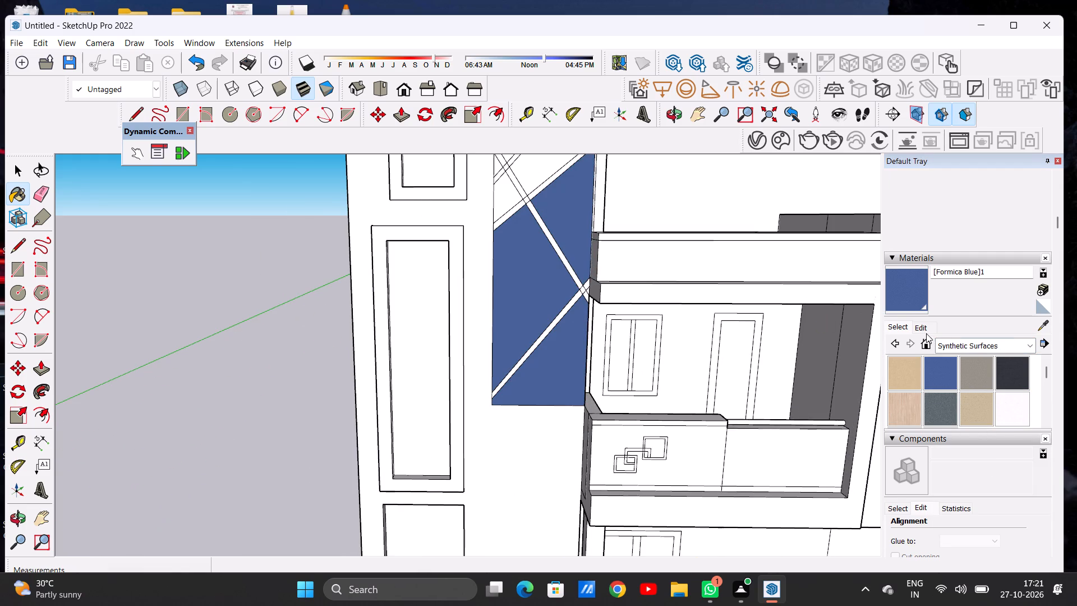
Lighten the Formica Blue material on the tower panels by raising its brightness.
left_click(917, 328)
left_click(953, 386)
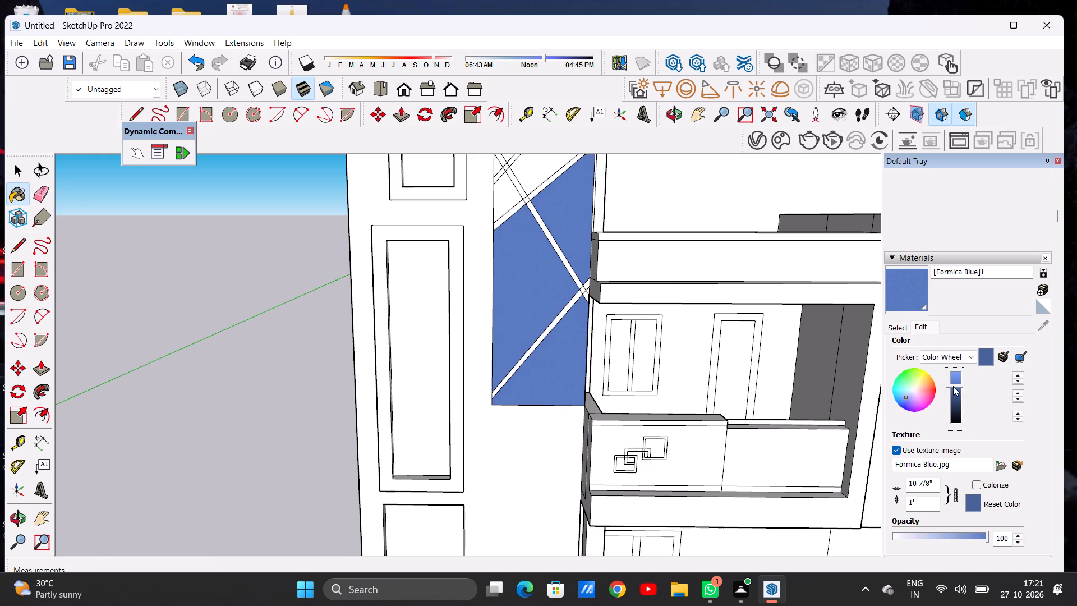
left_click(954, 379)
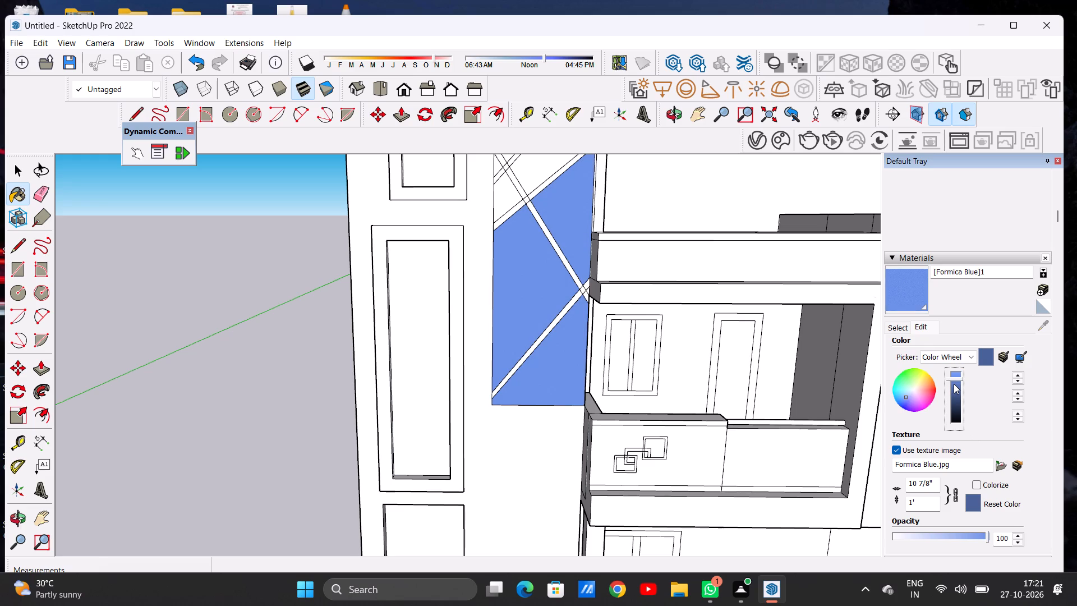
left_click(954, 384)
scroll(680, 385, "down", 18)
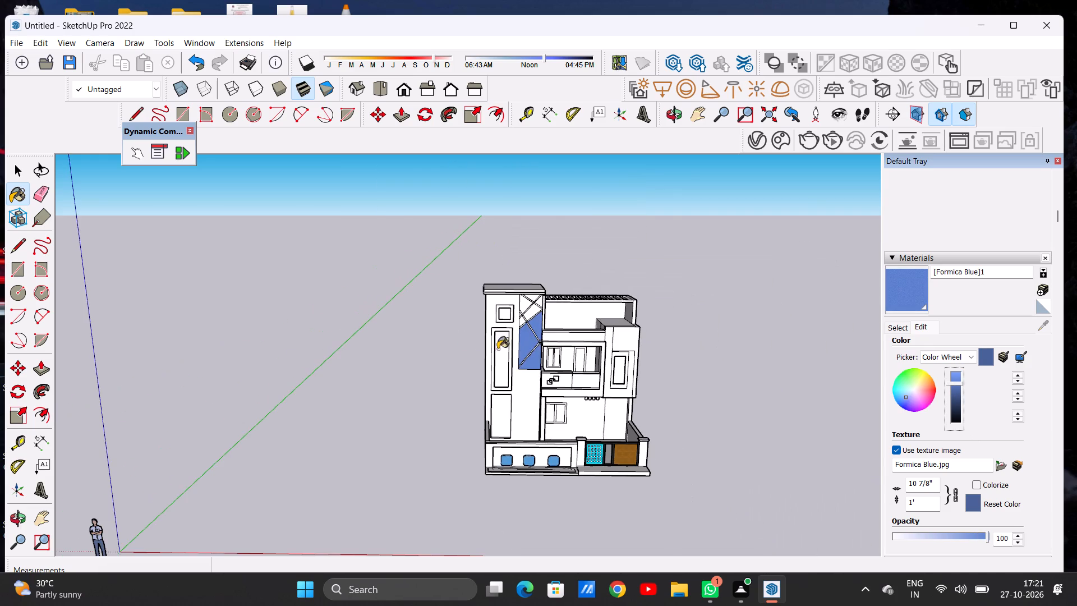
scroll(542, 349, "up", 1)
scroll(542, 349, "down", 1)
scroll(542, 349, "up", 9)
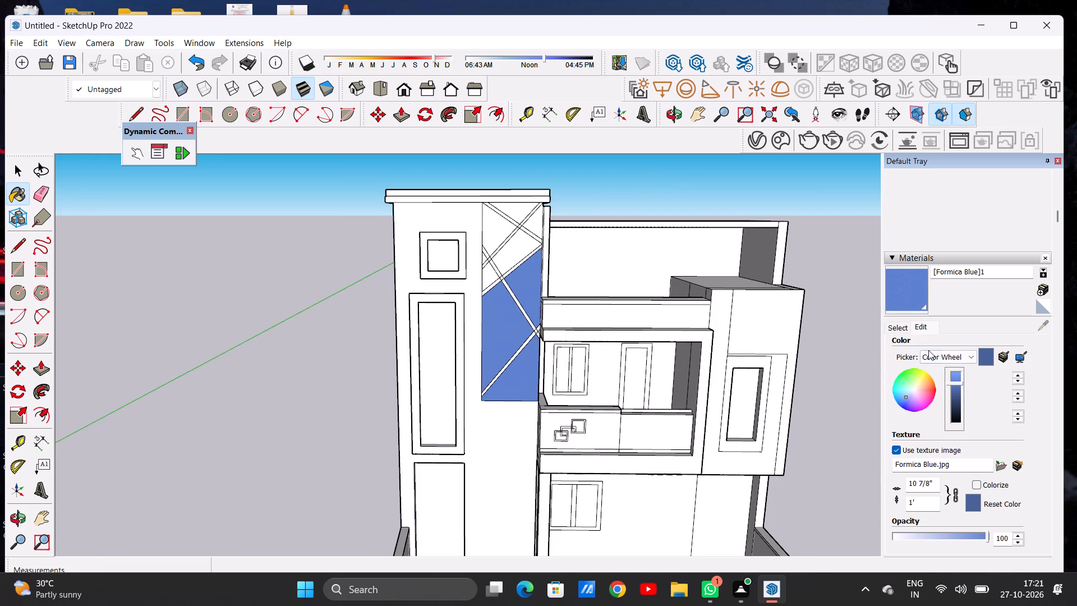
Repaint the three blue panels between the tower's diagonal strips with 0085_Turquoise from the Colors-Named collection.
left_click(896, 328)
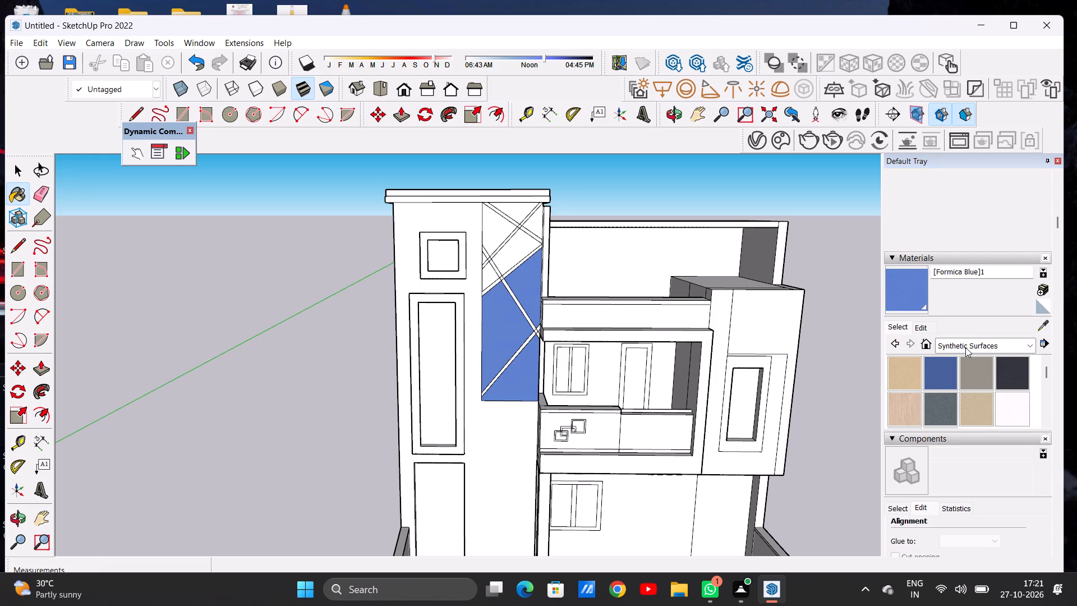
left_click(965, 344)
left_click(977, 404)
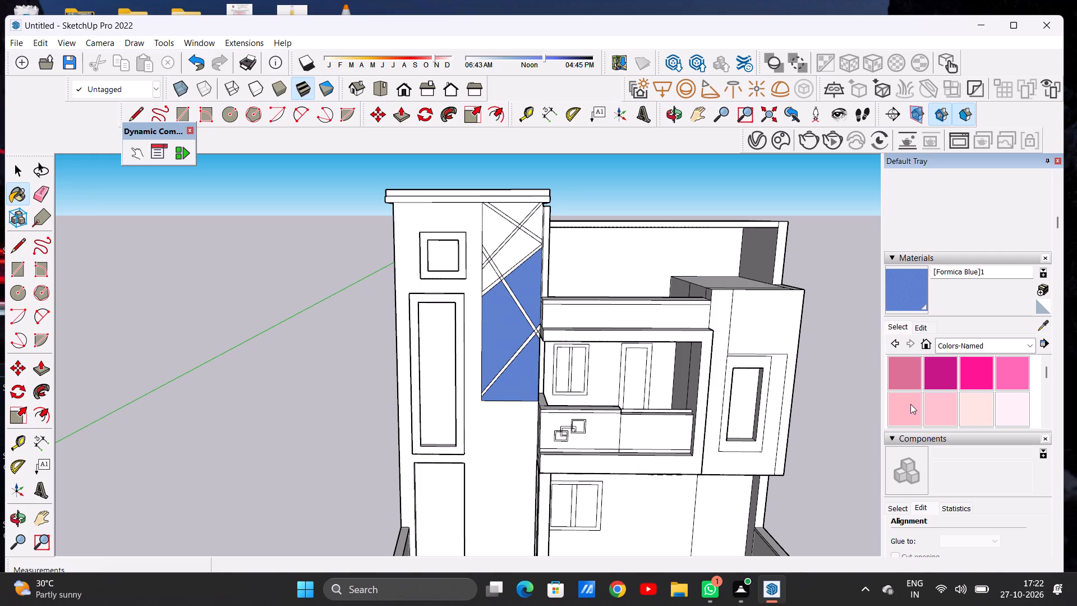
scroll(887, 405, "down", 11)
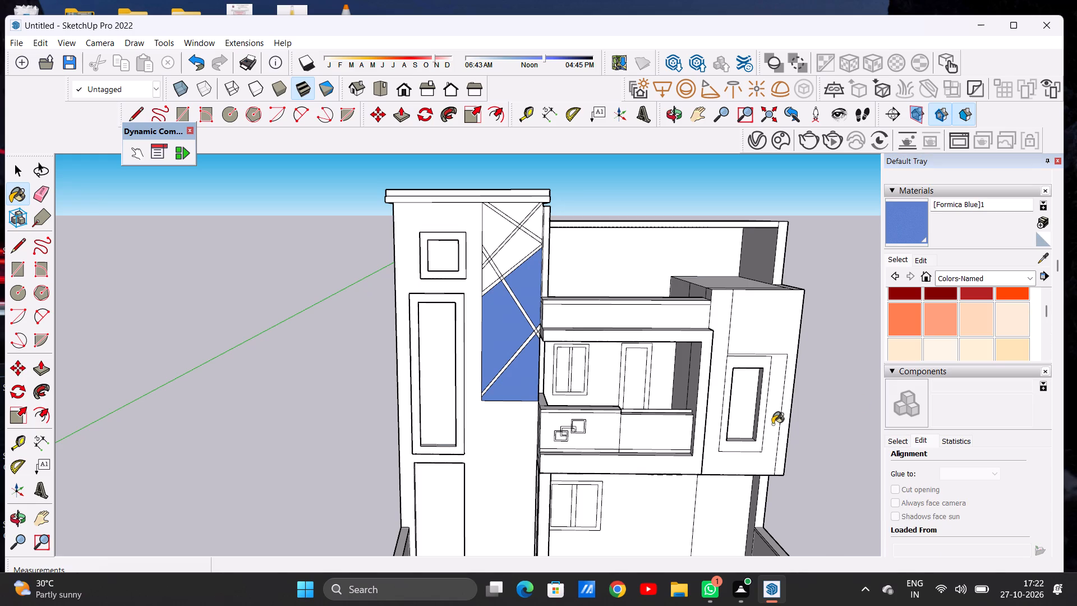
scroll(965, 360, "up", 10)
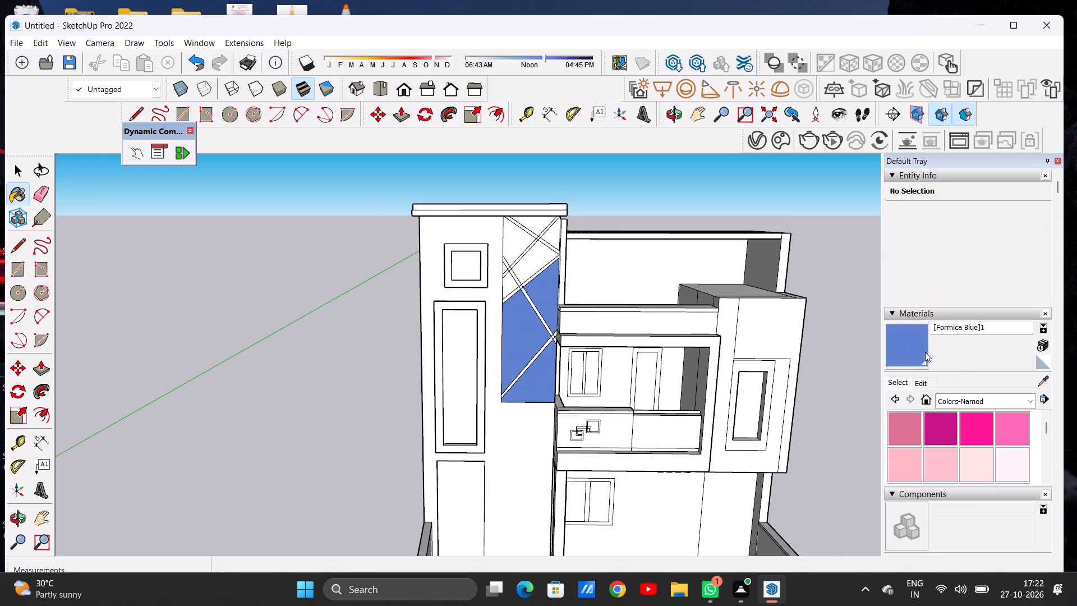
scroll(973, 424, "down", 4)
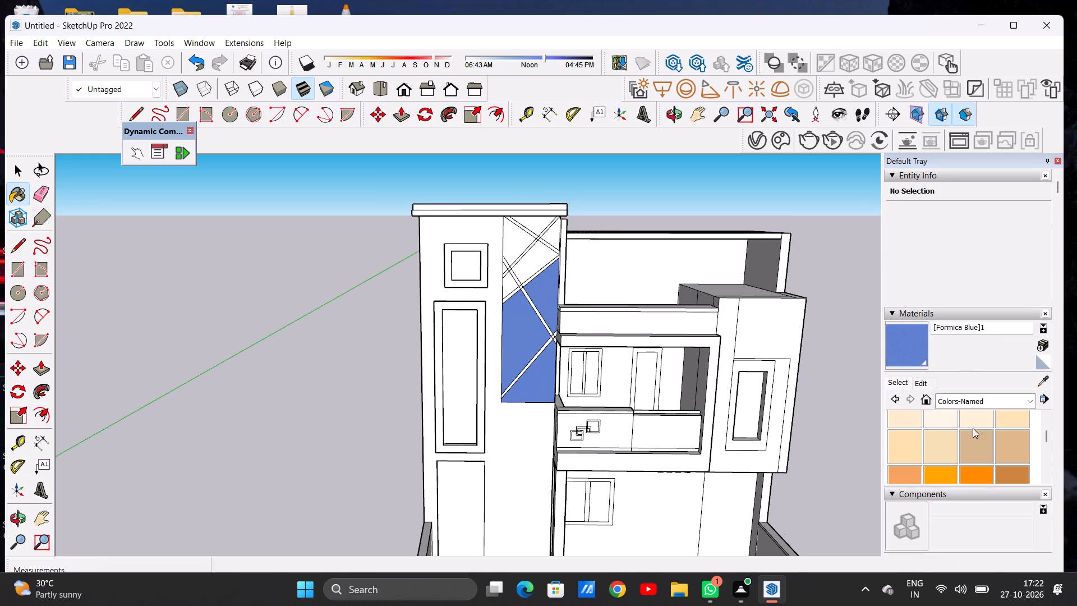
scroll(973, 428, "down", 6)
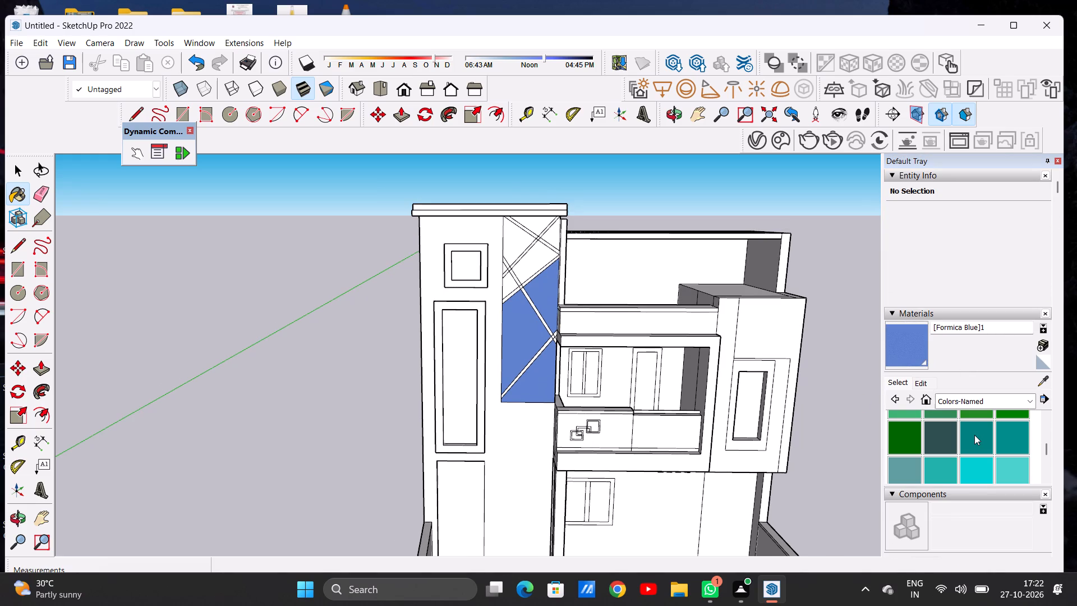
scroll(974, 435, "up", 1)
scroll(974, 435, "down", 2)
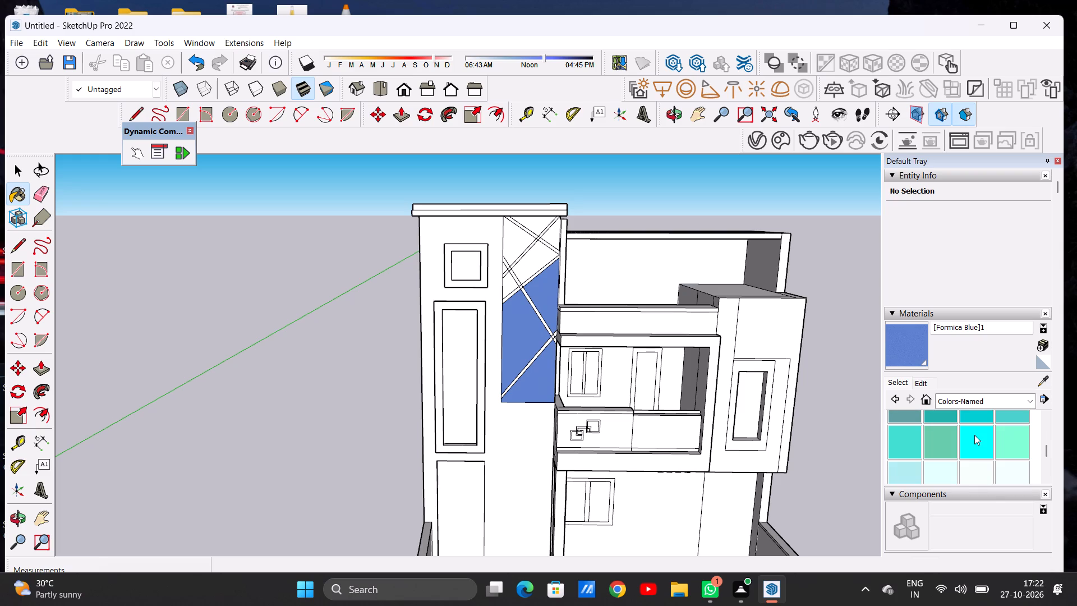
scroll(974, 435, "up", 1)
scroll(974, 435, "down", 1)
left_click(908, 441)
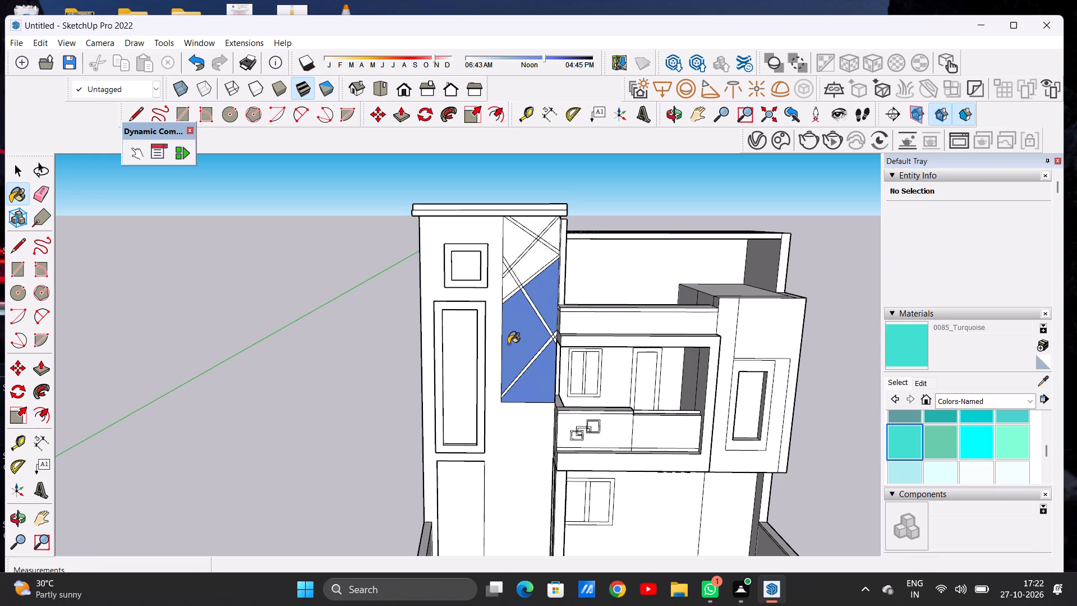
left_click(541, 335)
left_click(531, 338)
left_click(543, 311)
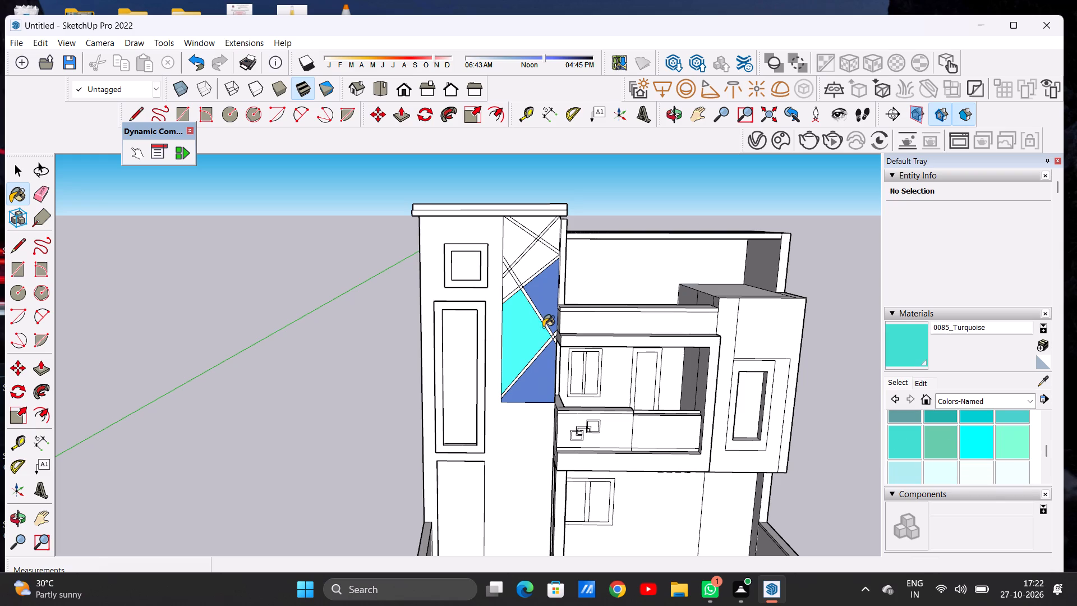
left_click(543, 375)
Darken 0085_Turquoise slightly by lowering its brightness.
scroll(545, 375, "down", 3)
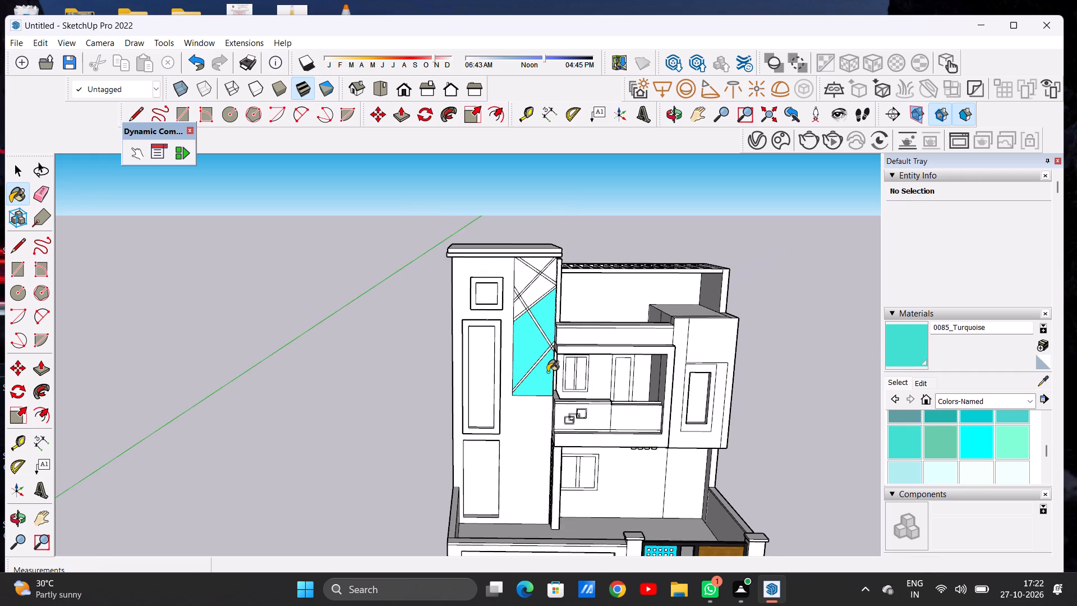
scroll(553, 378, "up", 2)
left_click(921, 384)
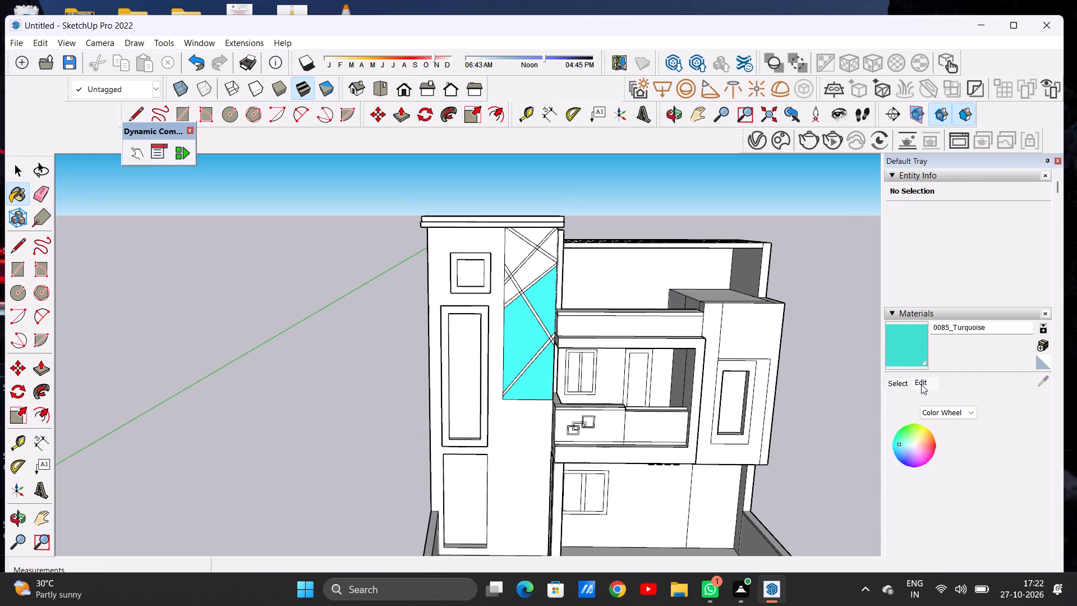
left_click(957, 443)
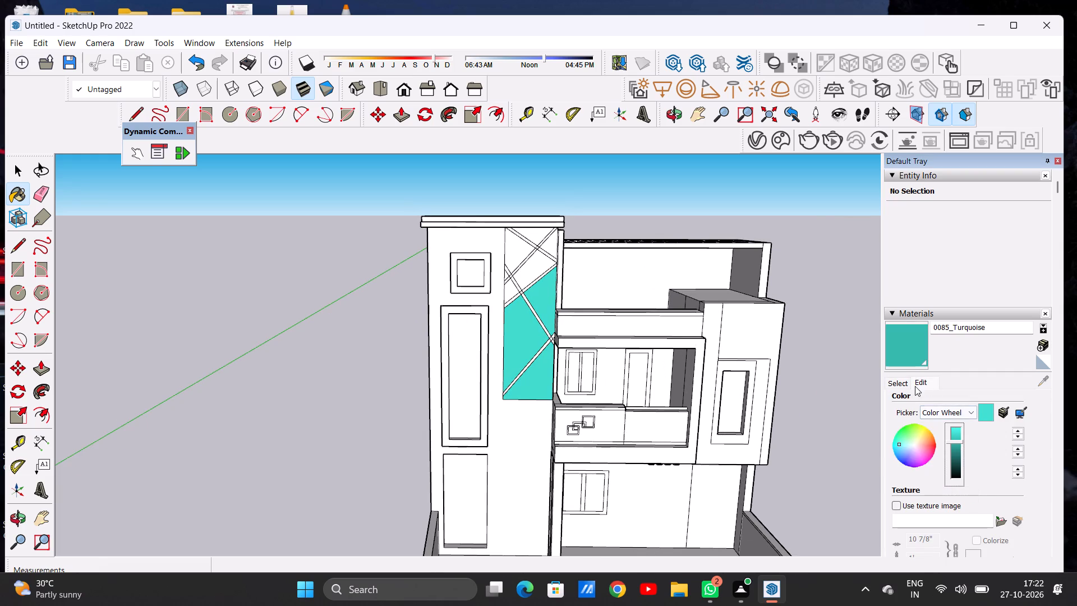
Repaint the three turquoise panels between the tower's diagonal strips with 0087_Cyan from the Colors-Named collection.
left_click(901, 384)
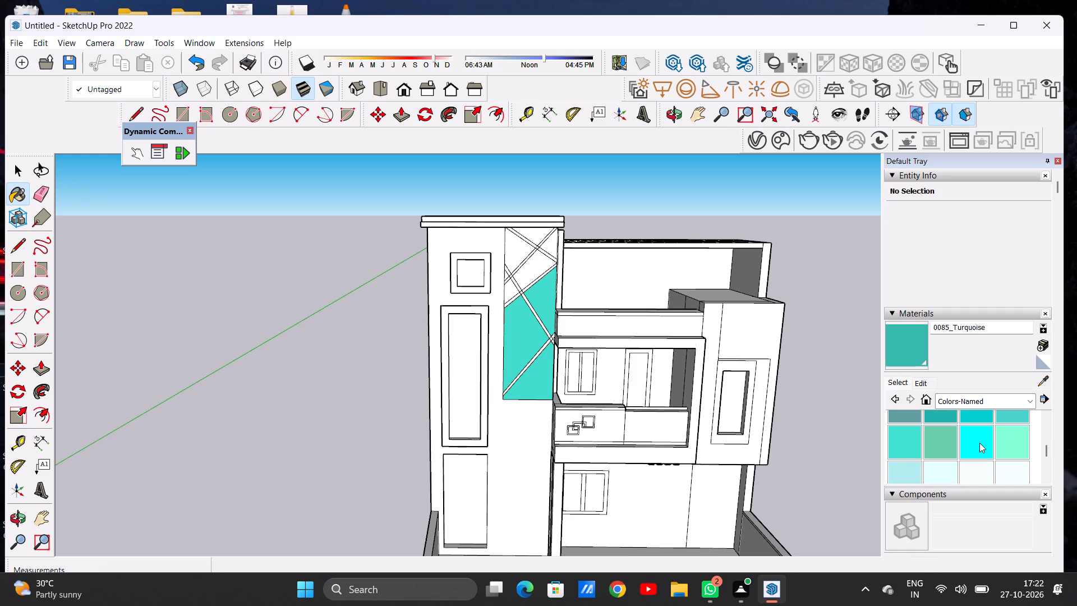
left_click(978, 443)
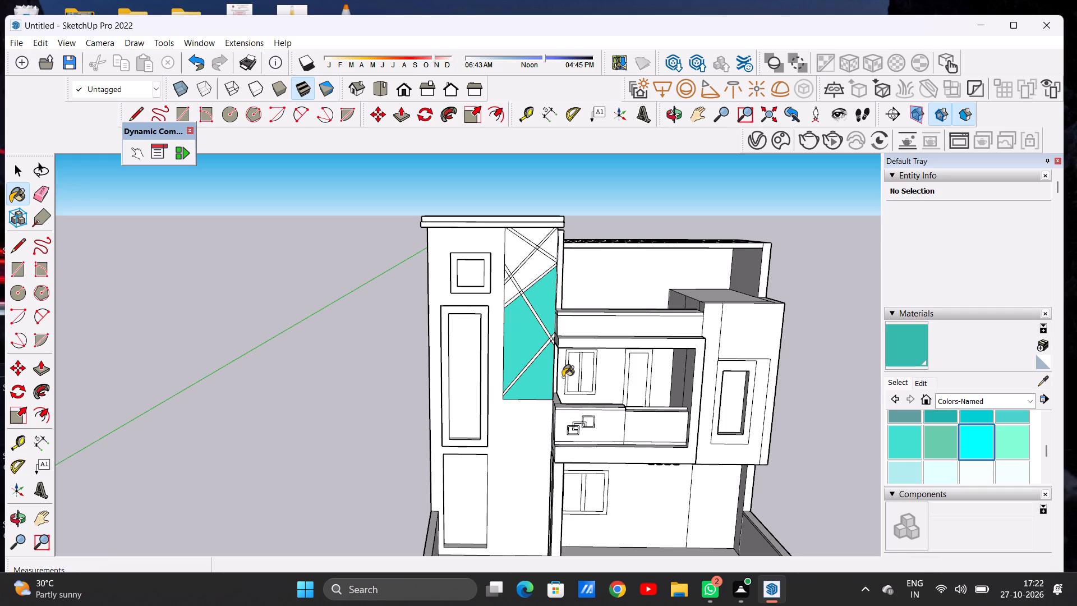
left_click(535, 385)
left_click(514, 346)
left_click(545, 303)
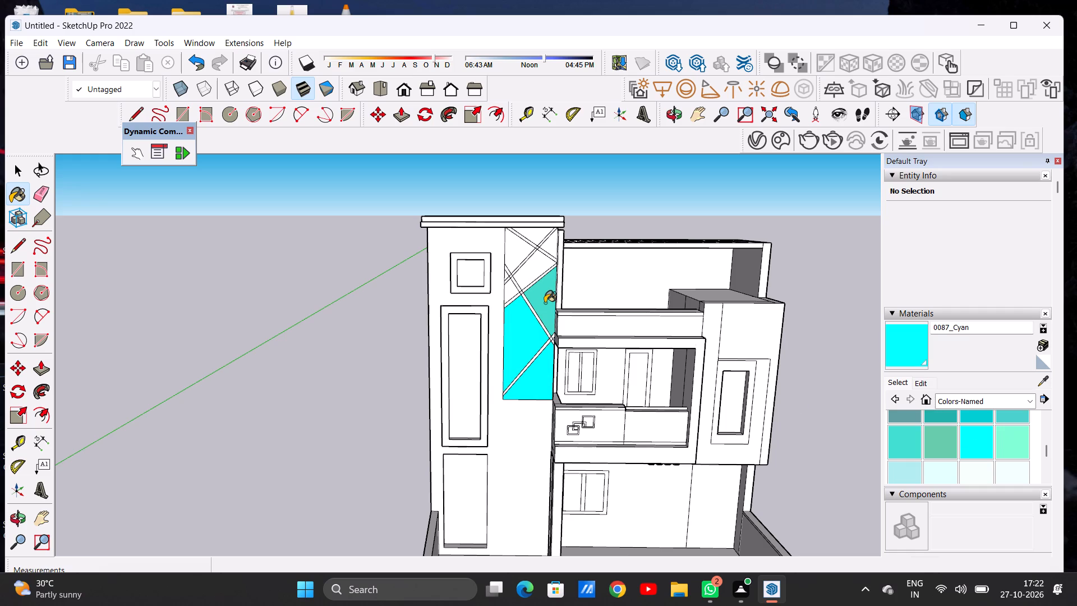
Darken 0087_Cyan to a deep teal by lowering its brightness.
left_click(921, 379)
left_click(954, 453)
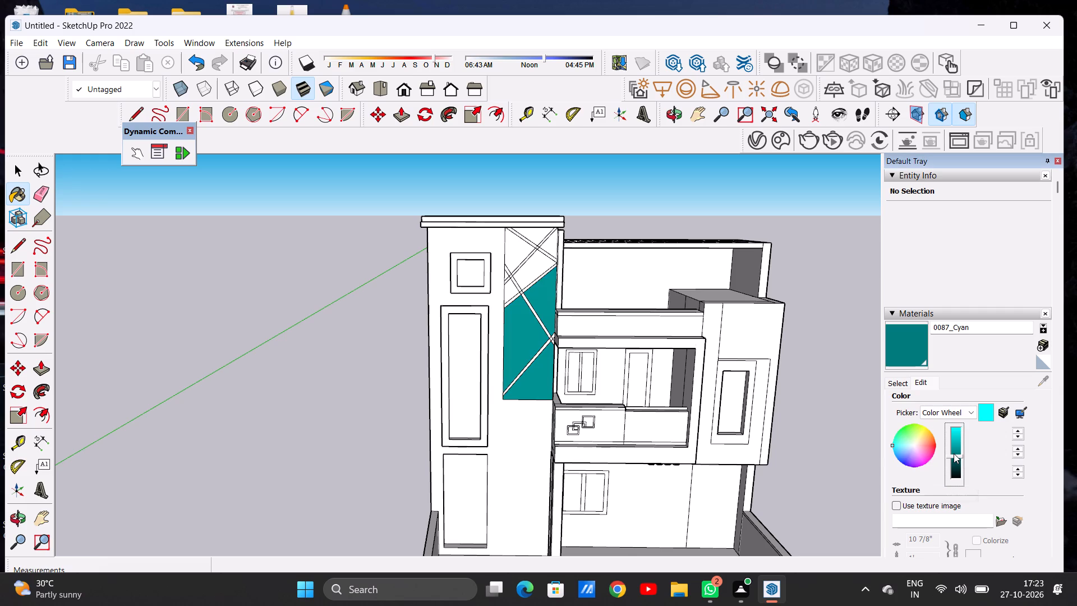
left_click(954, 452)
Paint the remaining white panels between the diagonal strips at the tower's top with the darkened 0087_Cyan.
scroll(553, 343, "down", 7)
scroll(512, 318, "up", 3)
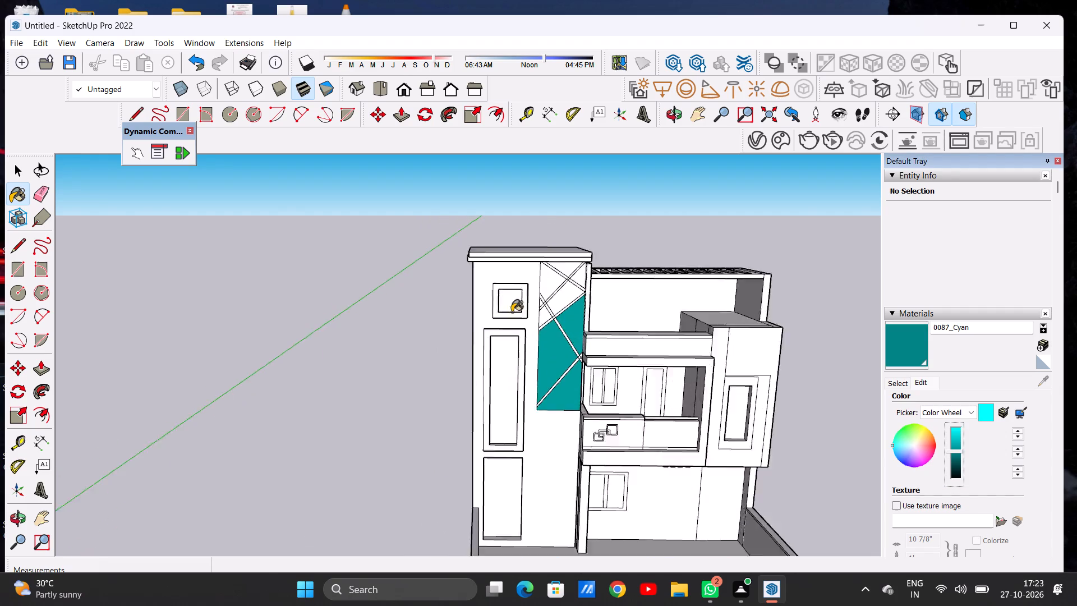
scroll(512, 312, "up", 7)
scroll(547, 311, "down", 1)
scroll(547, 311, "up", 4)
left_click(561, 320)
left_click(590, 299)
left_click(582, 255)
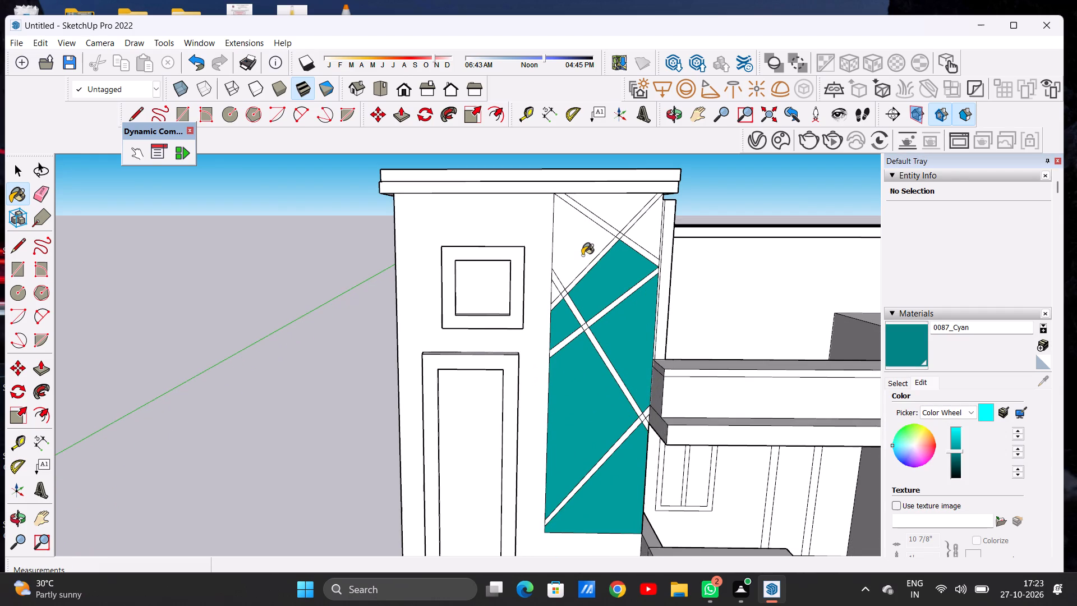
left_click(608, 214)
left_click(640, 233)
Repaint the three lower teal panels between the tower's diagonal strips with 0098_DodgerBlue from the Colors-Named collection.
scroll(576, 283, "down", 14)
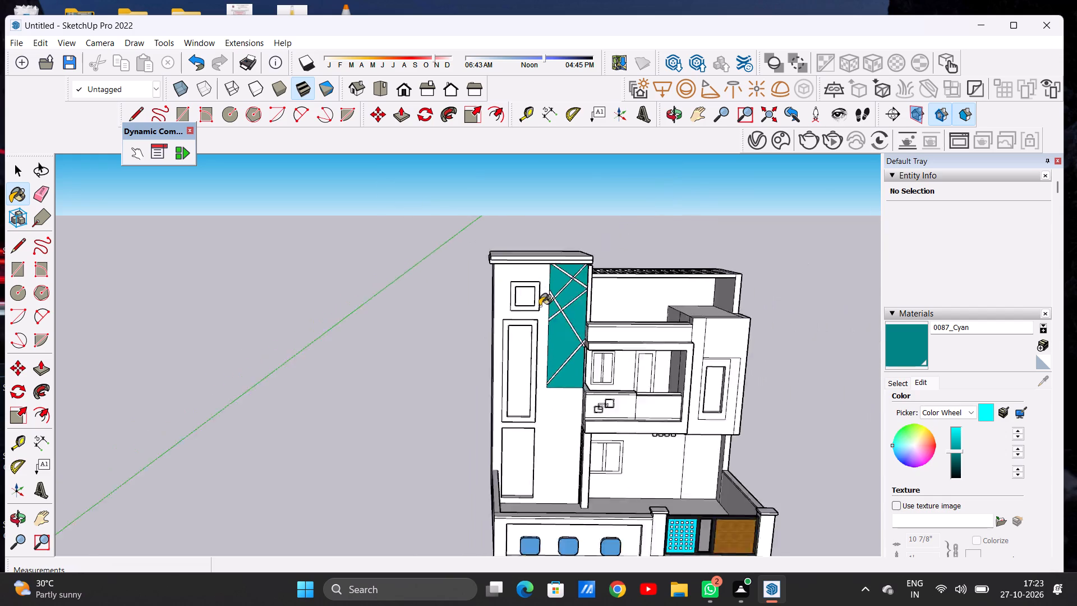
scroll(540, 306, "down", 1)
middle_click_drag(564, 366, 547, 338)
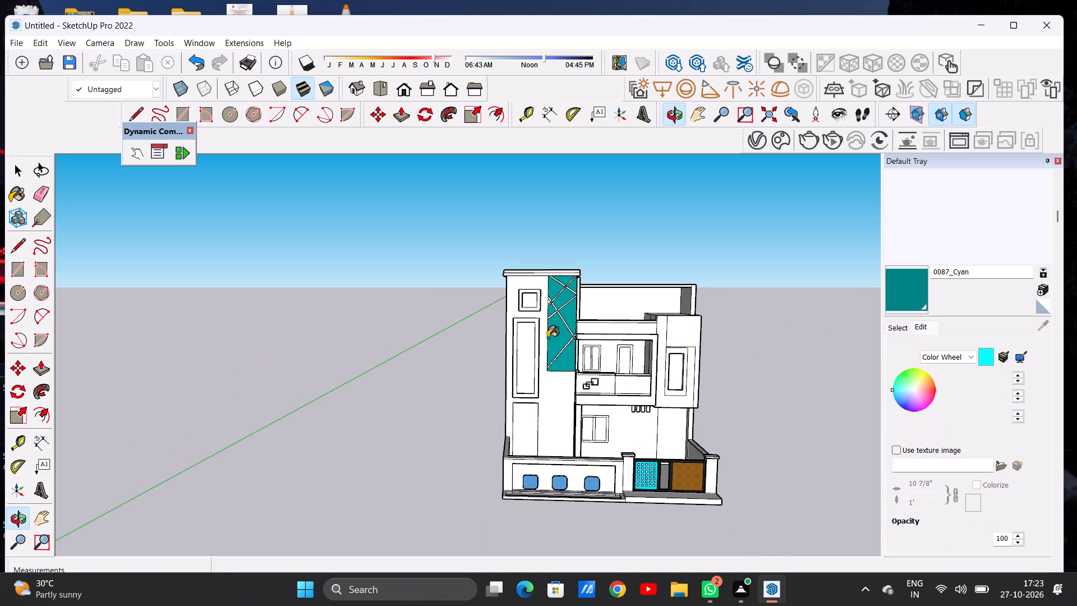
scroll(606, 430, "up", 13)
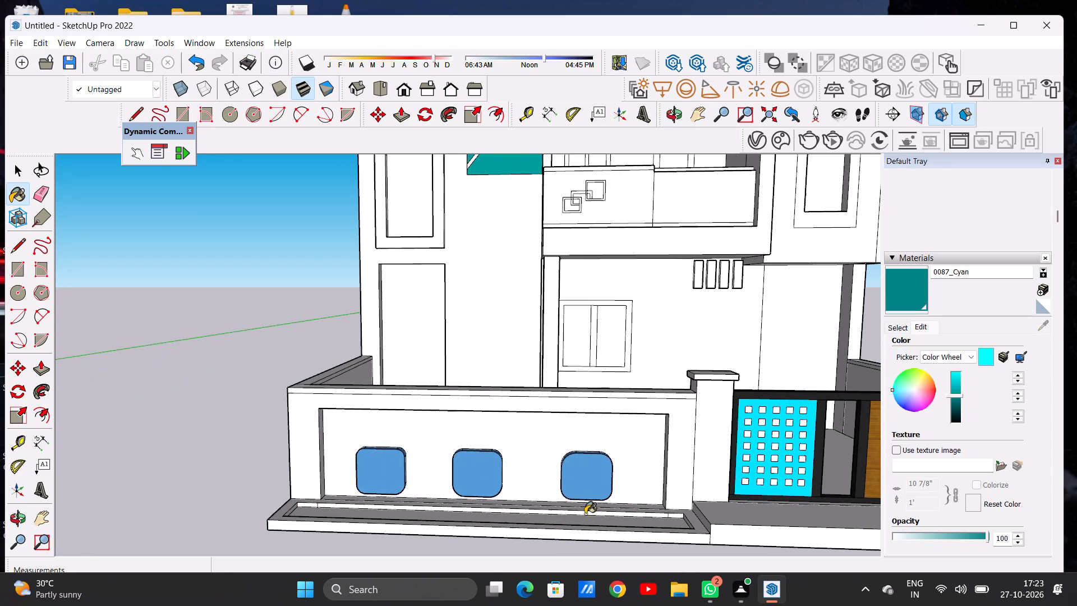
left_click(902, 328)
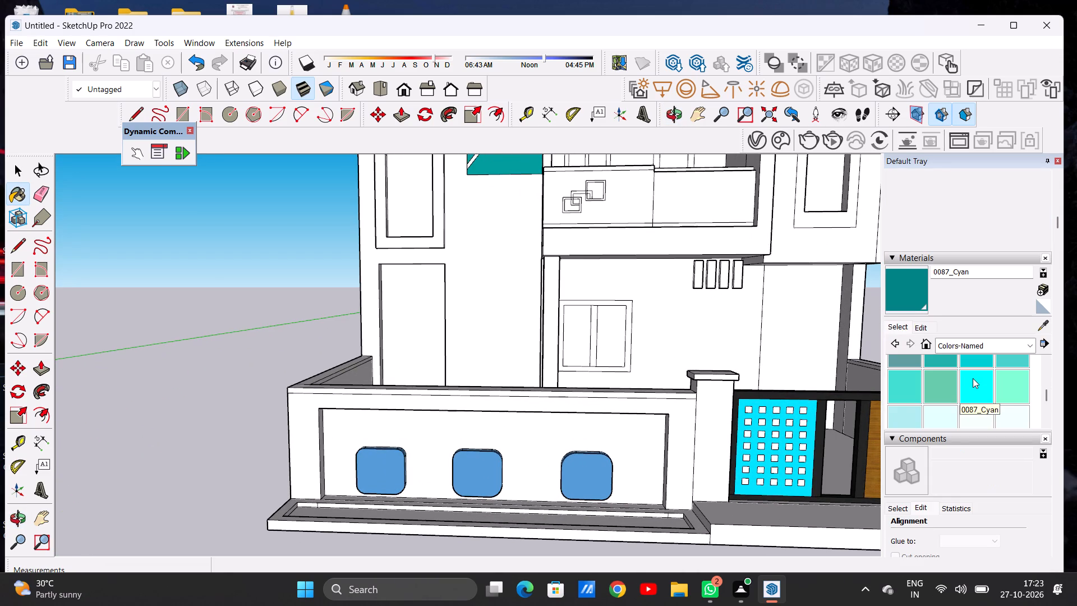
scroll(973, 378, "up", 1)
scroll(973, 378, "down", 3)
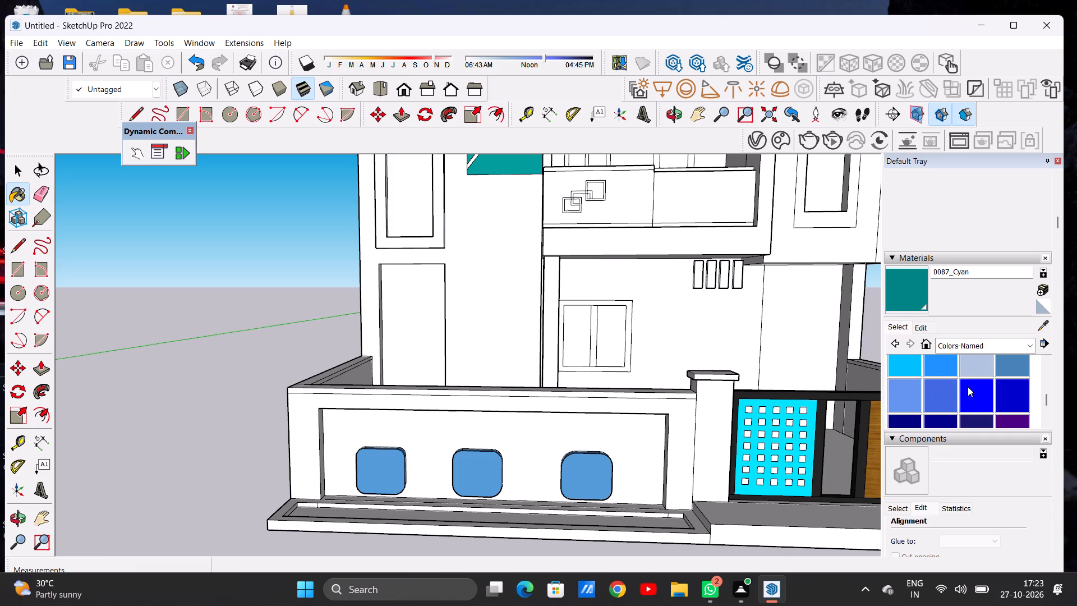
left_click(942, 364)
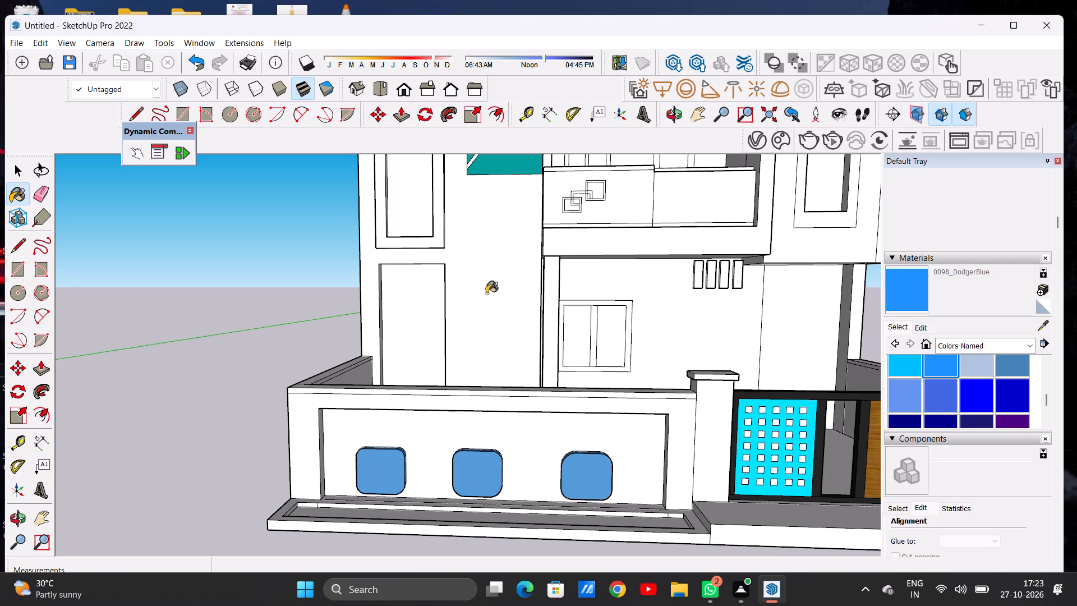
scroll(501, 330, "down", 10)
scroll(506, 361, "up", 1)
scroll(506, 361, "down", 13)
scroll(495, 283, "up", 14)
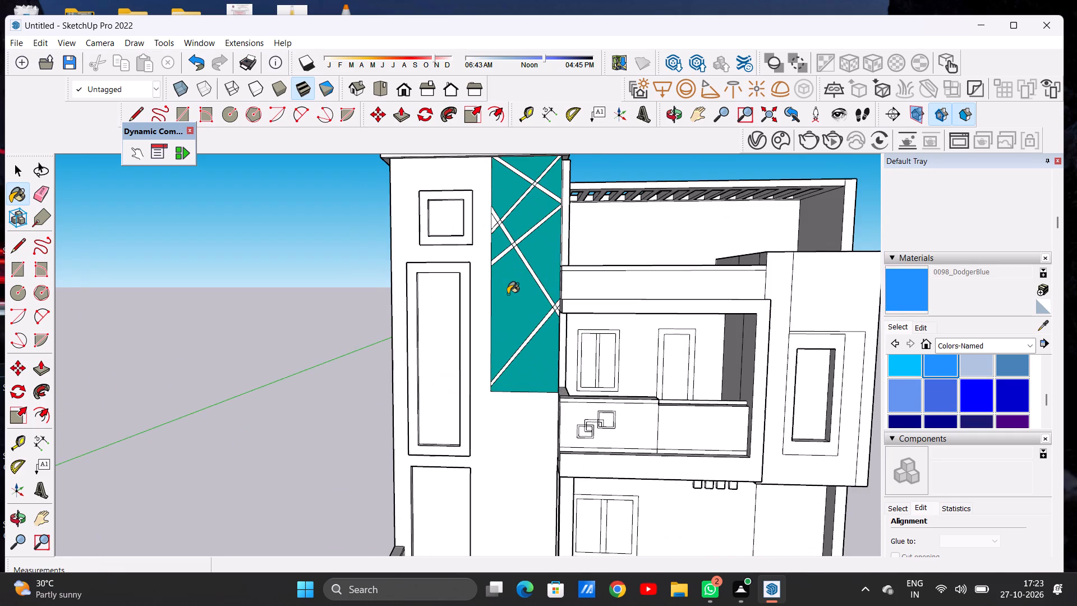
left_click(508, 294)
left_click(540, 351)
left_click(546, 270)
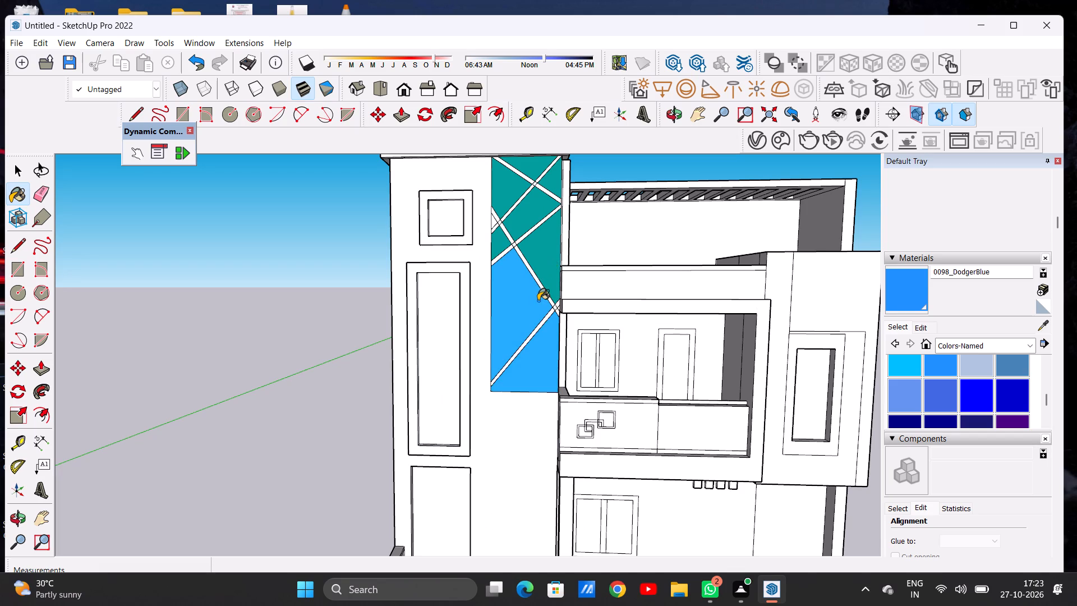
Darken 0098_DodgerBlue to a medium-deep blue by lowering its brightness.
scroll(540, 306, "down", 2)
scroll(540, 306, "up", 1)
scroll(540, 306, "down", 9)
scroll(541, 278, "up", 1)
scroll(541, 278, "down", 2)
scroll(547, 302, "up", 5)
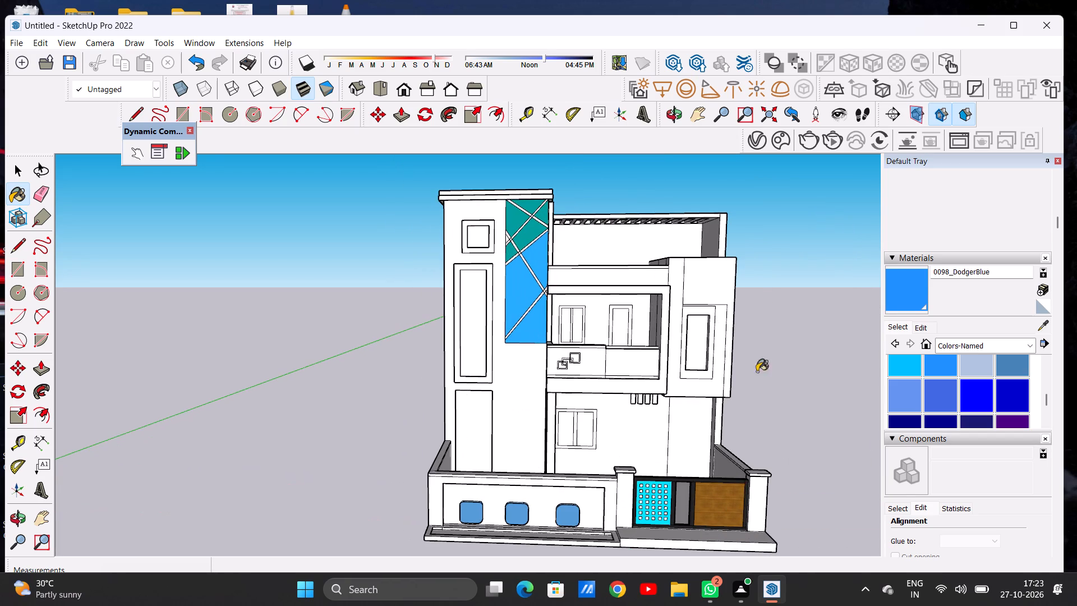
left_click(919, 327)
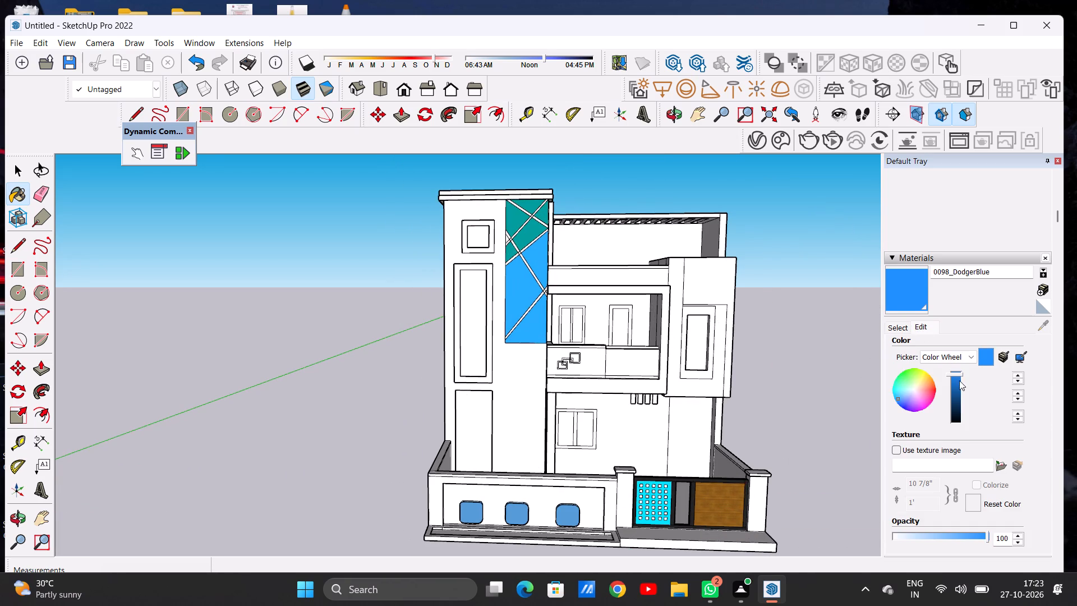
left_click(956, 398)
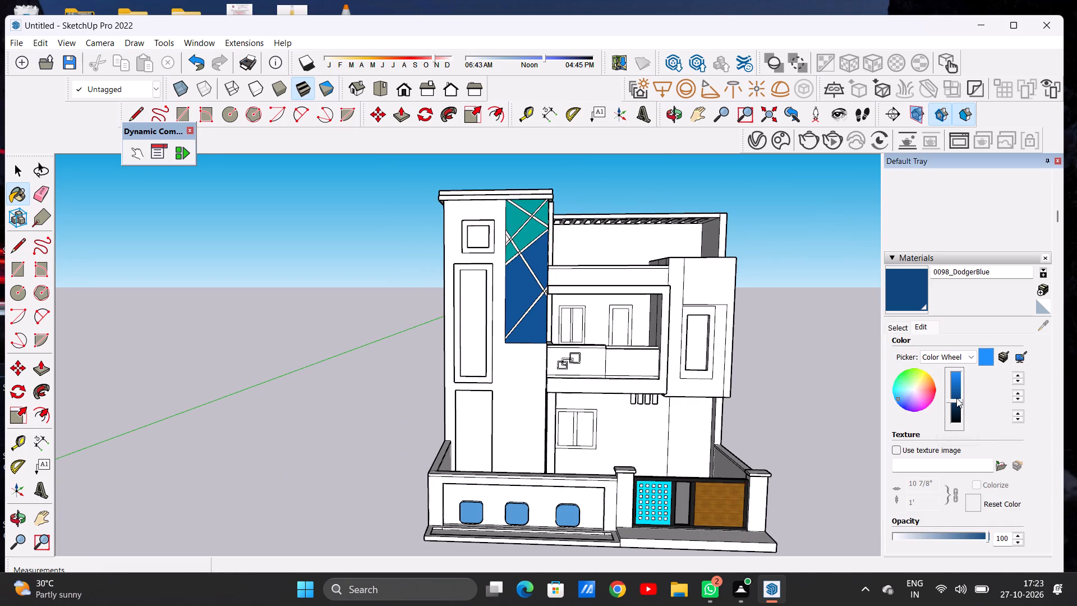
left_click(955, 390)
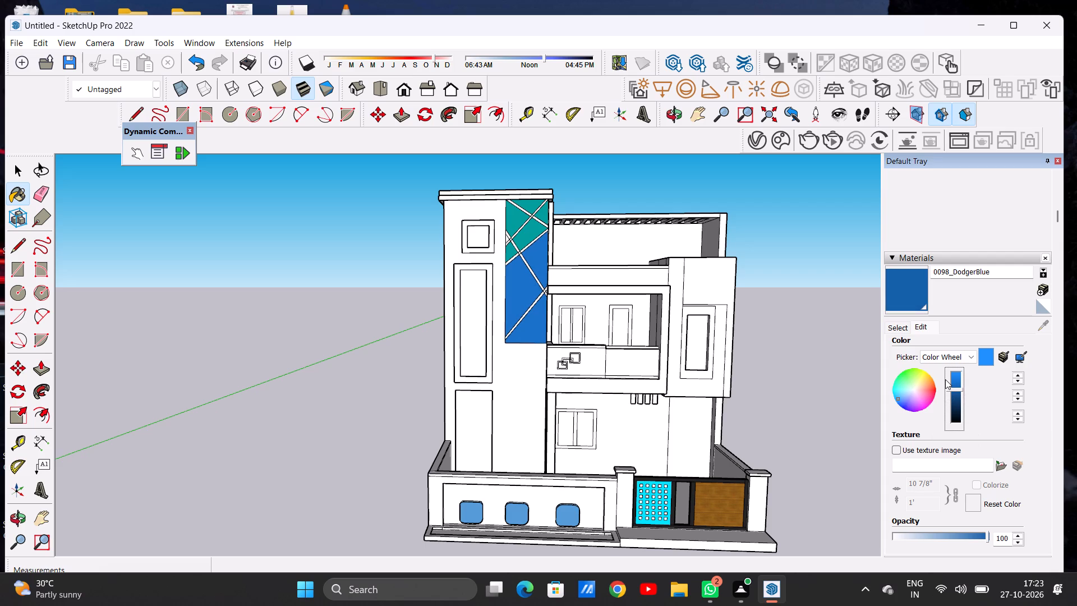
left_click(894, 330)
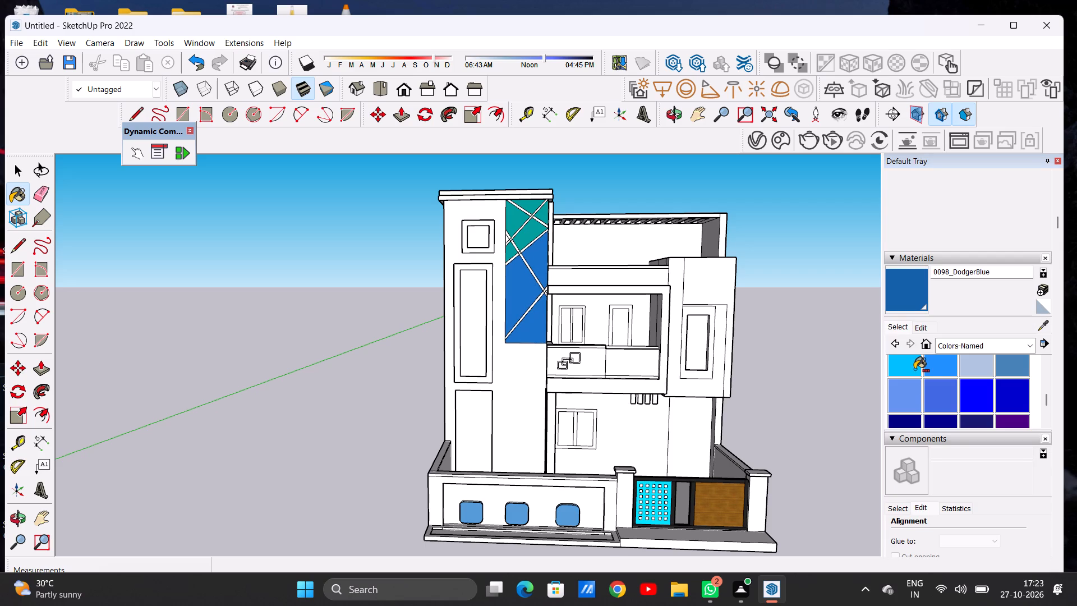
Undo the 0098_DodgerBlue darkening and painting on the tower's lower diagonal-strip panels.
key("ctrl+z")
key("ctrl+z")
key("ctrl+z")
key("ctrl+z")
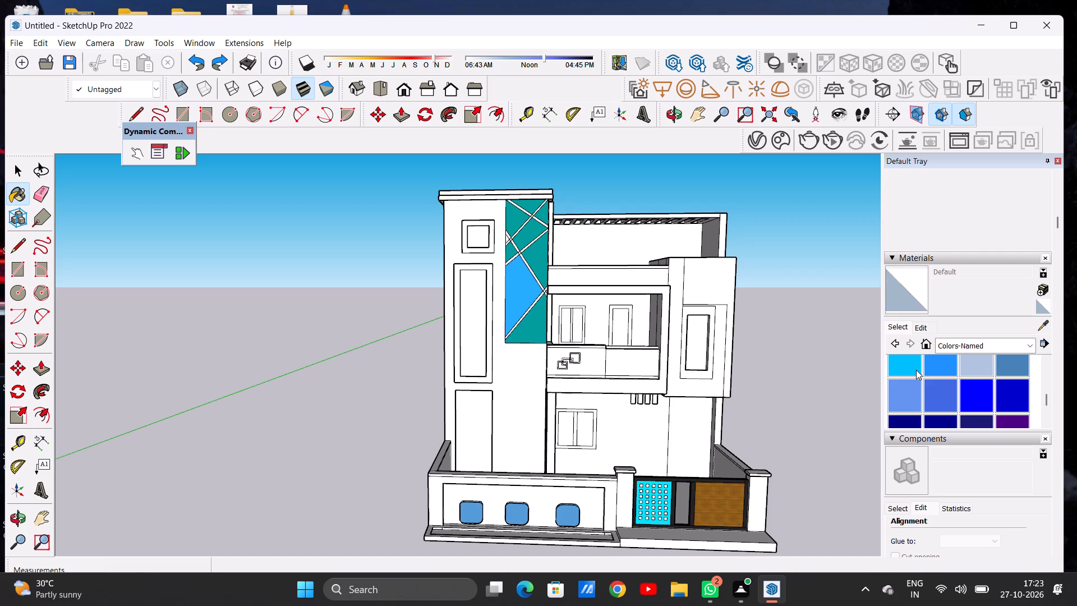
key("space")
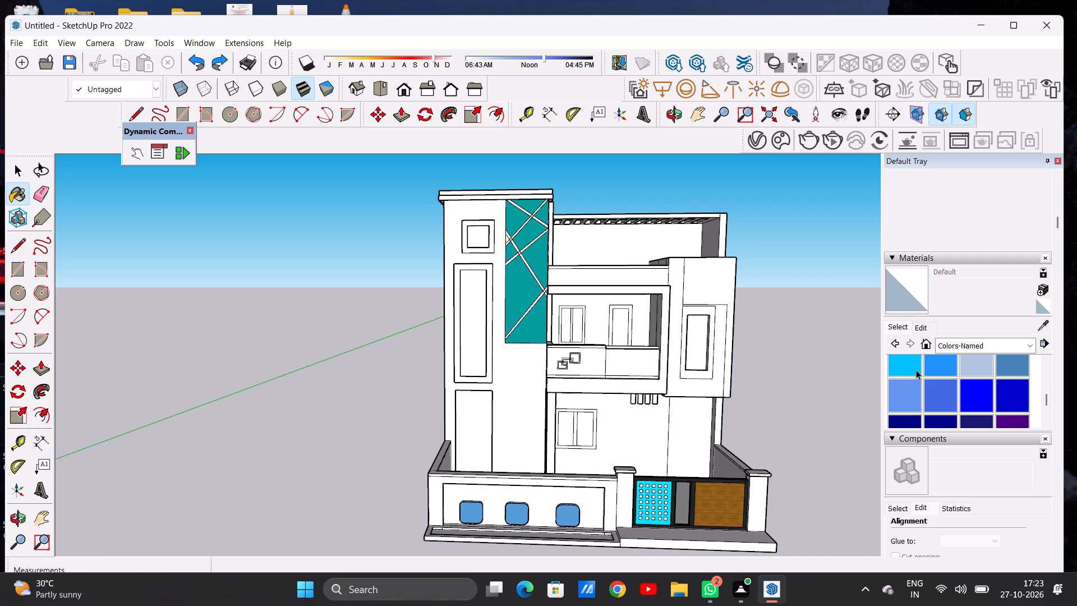
Examine the teal panels between the tower's diagonal strips against the rest of the front elevation.
scroll(894, 327, "down", 2)
scroll(510, 350, "up", 1)
scroll(510, 350, "down", 5)
scroll(524, 299, "up", 3)
scroll(524, 297, "down", 1)
scroll(524, 297, "up", 3)
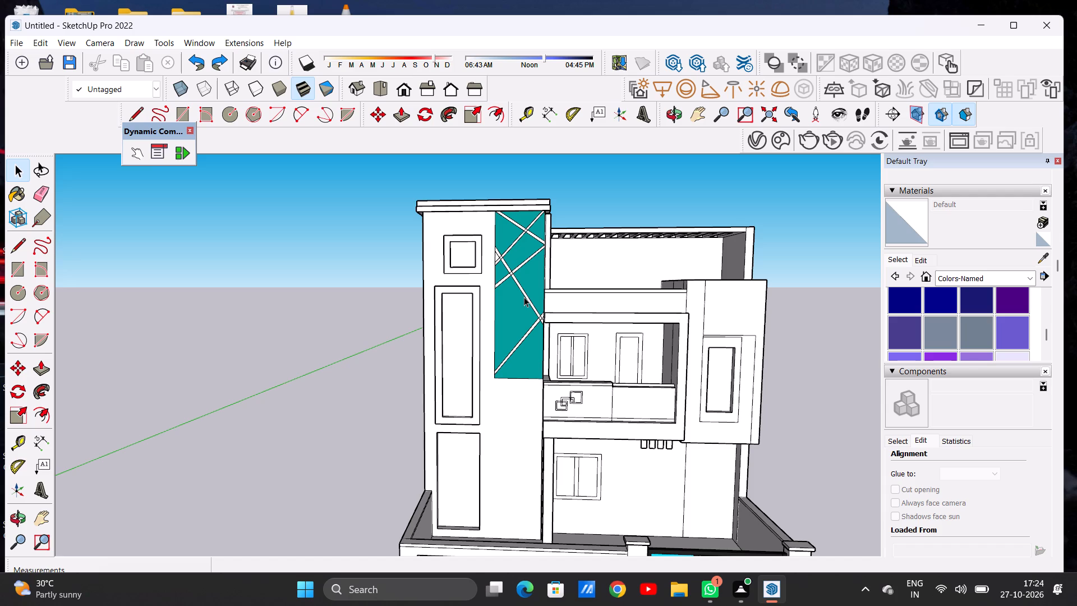
scroll(494, 258, "up", 8)
scroll(506, 269, "down", 1)
scroll(506, 269, "up", 1)
scroll(506, 269, "down", 1)
scroll(506, 269, "up", 9)
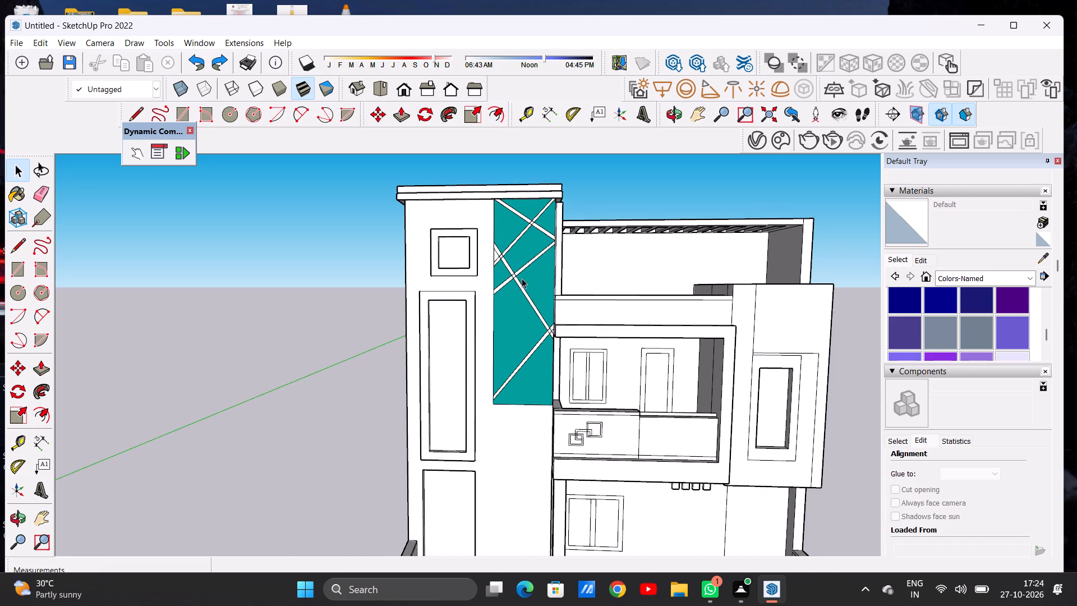
scroll(519, 268, "up", 8)
scroll(525, 278, "down", 3)
scroll(531, 279, "up", 1)
scroll(532, 279, "down", 4)
Pick 0079_Teal from the Colors-Named collection as the paint material.
scroll(956, 329, "down", 1)
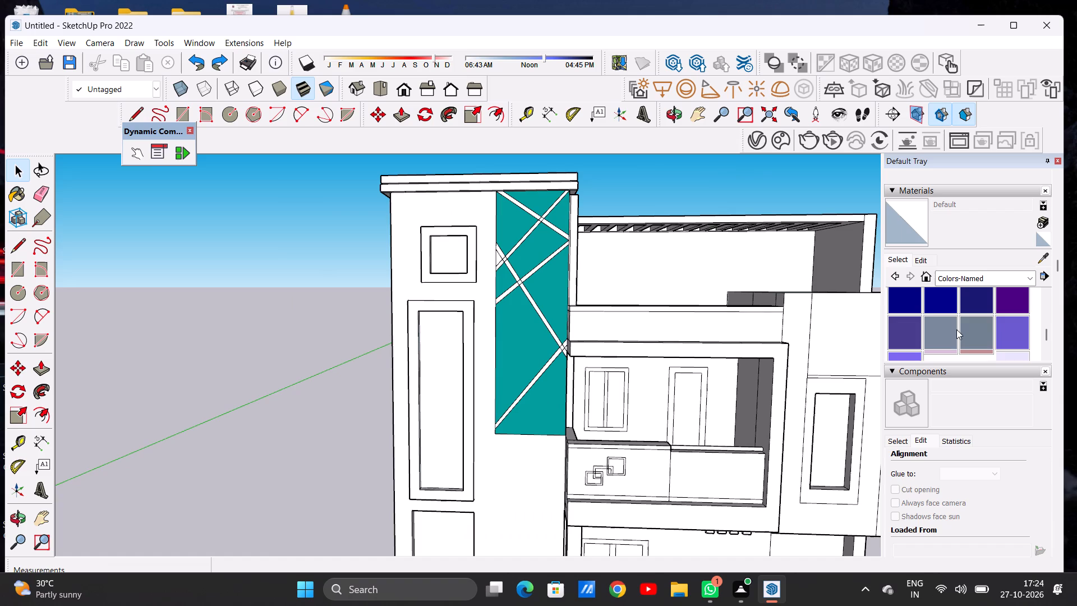
scroll(956, 329, "down", 2)
scroll(956, 329, "up", 1)
scroll(956, 329, "down", 2)
scroll(956, 329, "up", 3)
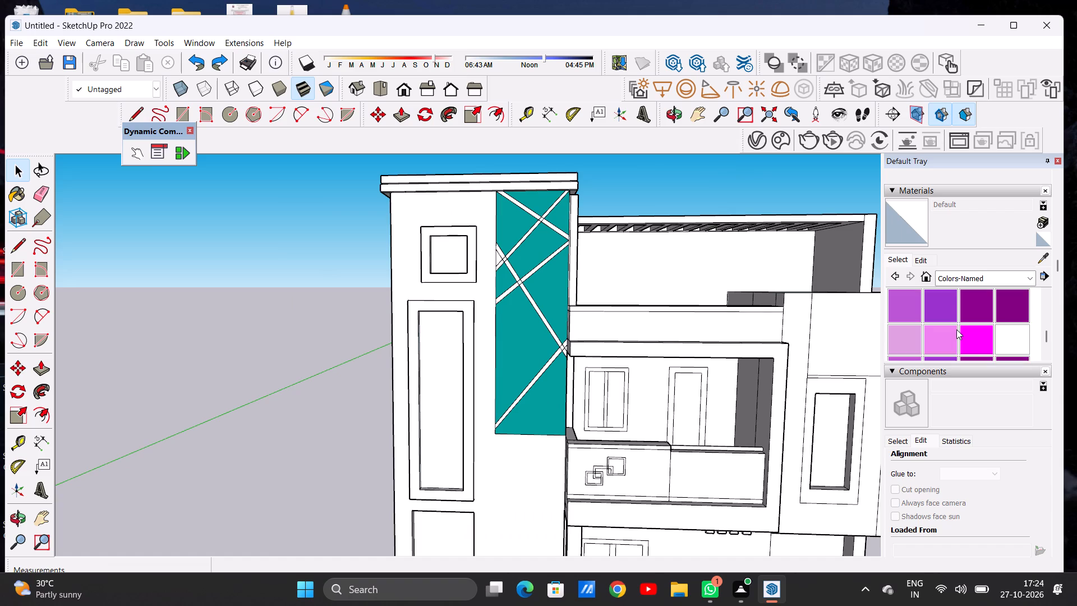
scroll(956, 329, "up", 3)
scroll(956, 329, "down", 2)
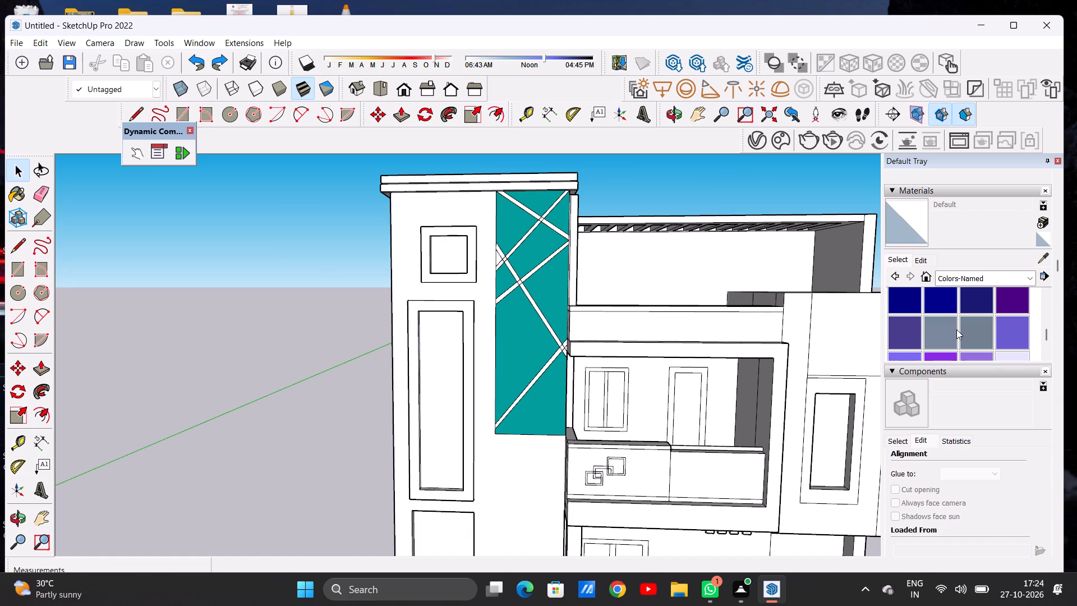
scroll(956, 329, "up", 1)
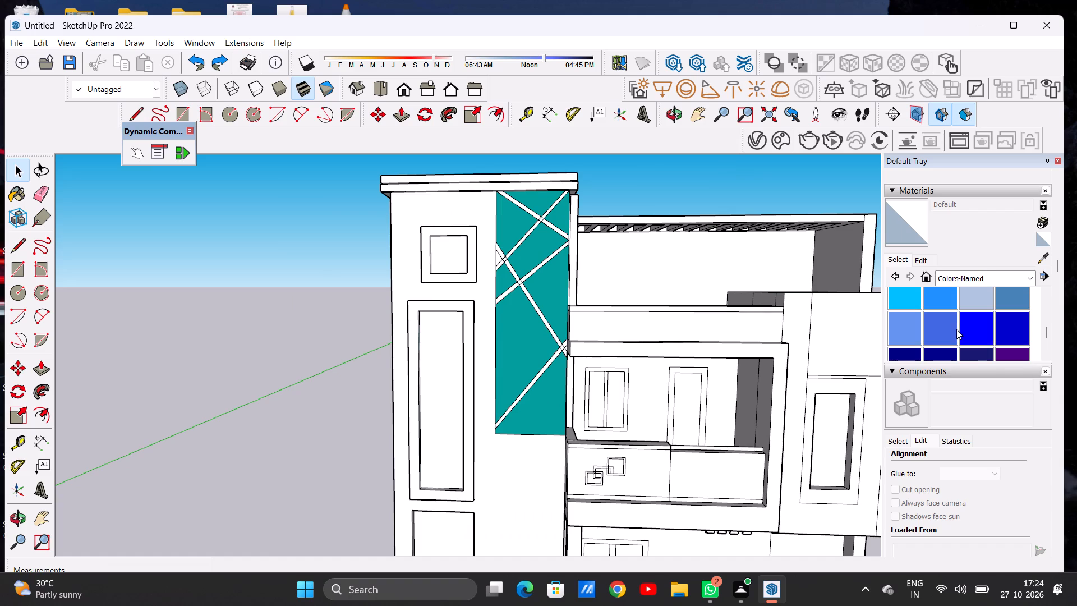
scroll(956, 329, "up", 1)
scroll(956, 329, "down", 2)
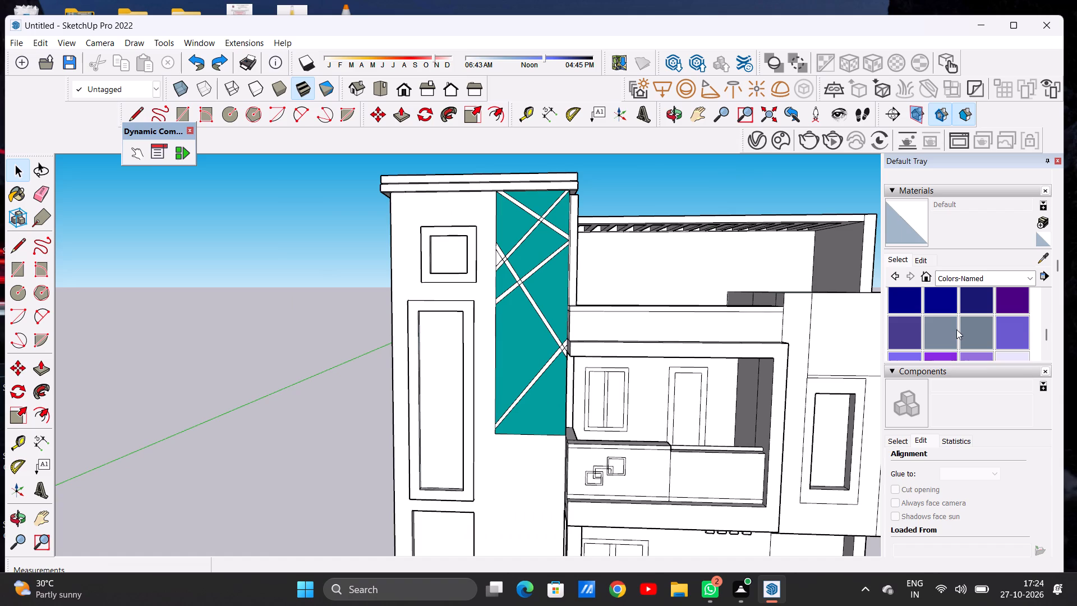
scroll(956, 329, "up", 3)
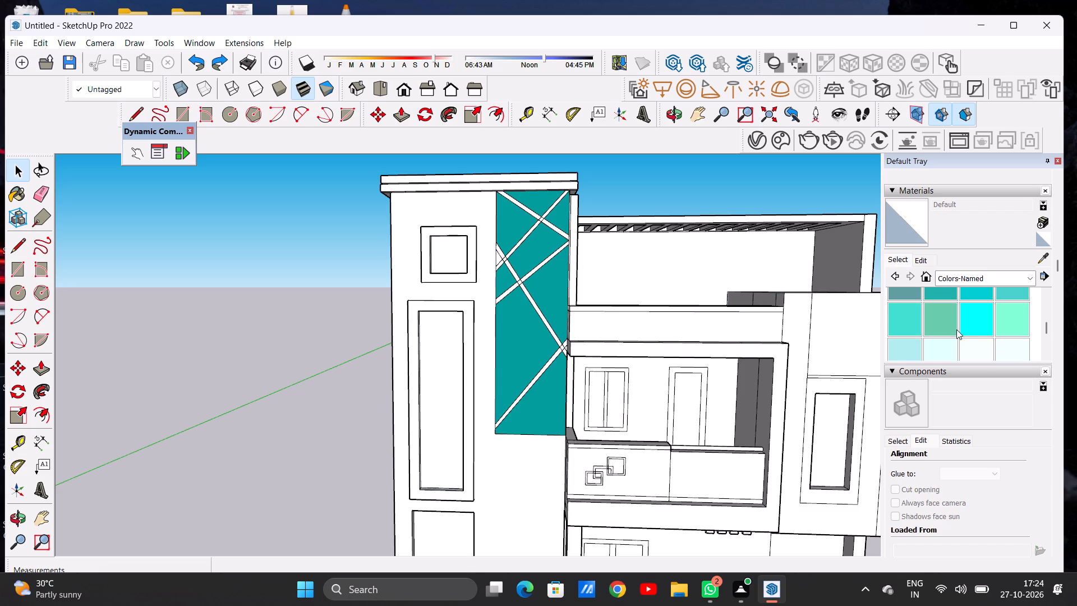
scroll(975, 313, "up", 1)
left_click(975, 313)
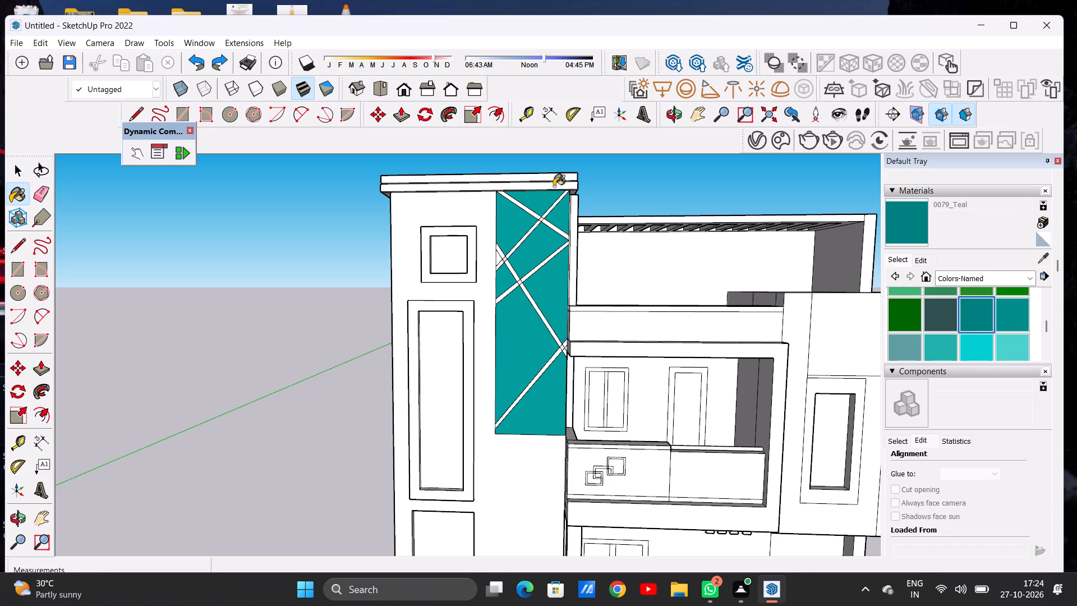
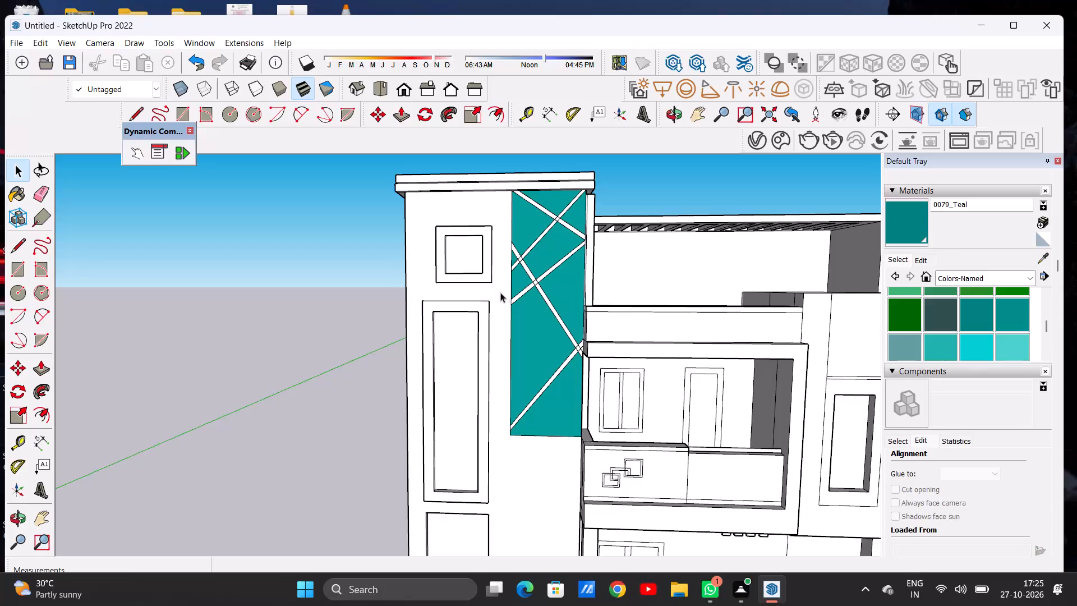
Examine the teal panels between the tower's diagonal strips against the whole front elevation.
scroll(515, 297, "up", 1)
scroll(515, 297, "down", 17)
scroll(521, 310, "up", 1)
scroll(522, 312, "down", 1)
scroll(523, 313, "up", 5)
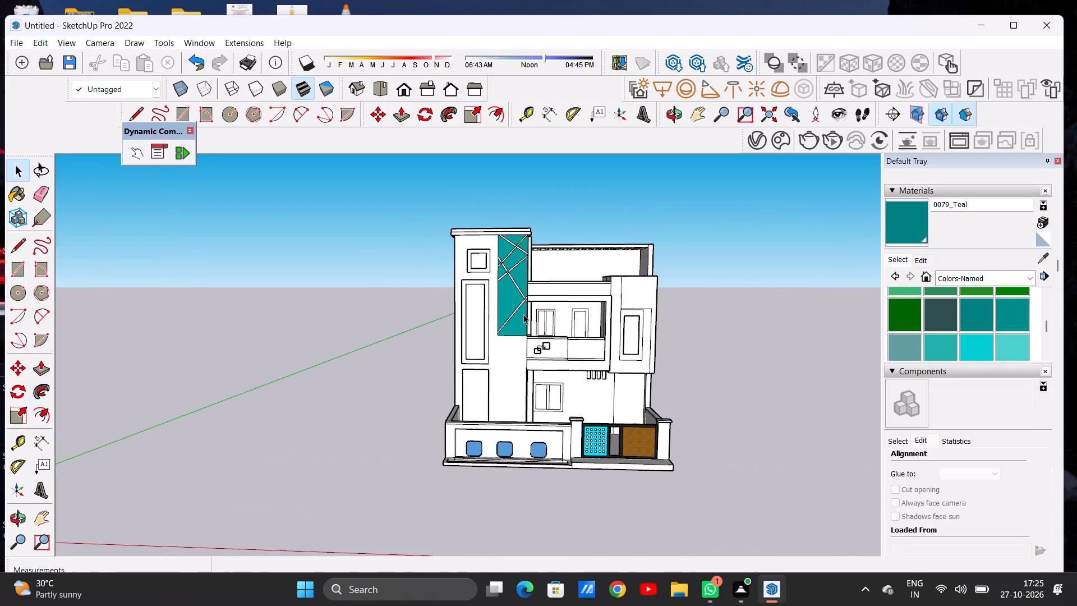
scroll(508, 301, "down", 4)
scroll(515, 310, "up", 8)
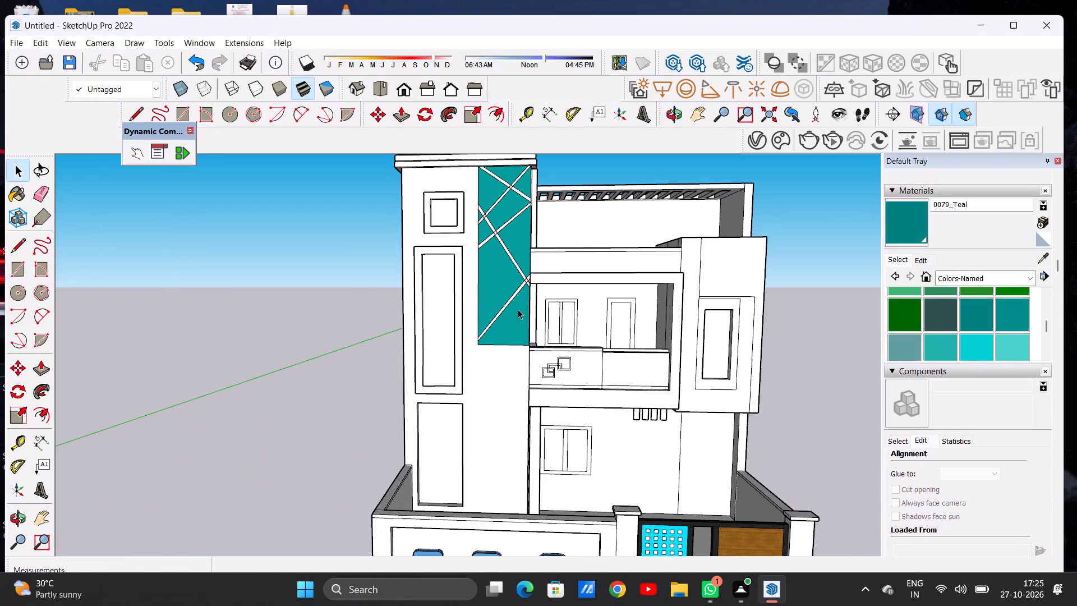
scroll(938, 331, "down", 1)
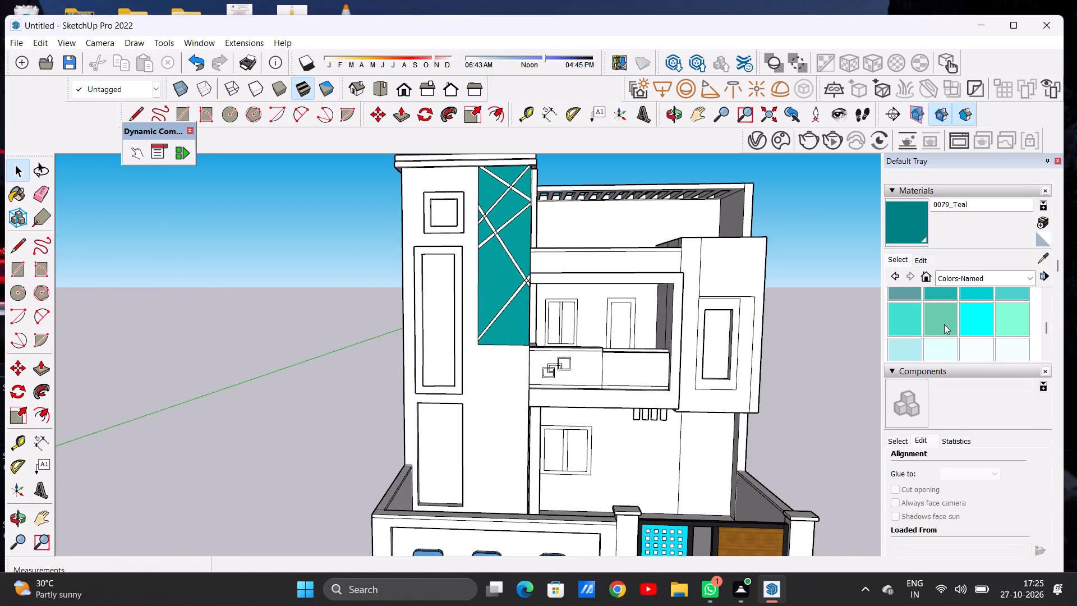
Paint the lower and middle panels between the tower's diagonal strips with 0097_DeepSkyBlue from the Colors-Named collection.
scroll(954, 321, "down", 2)
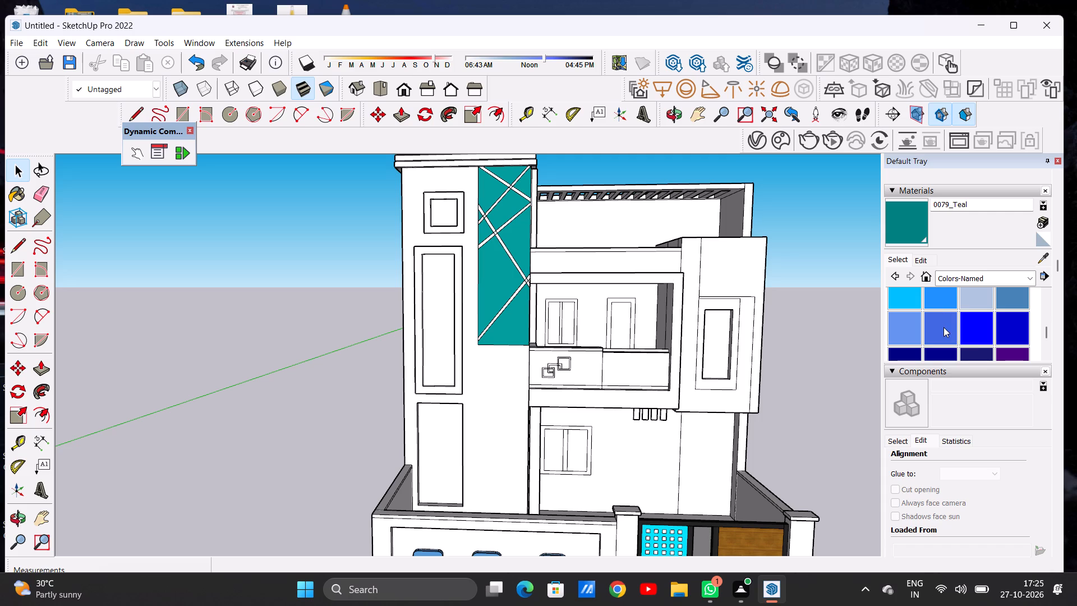
left_click(901, 297)
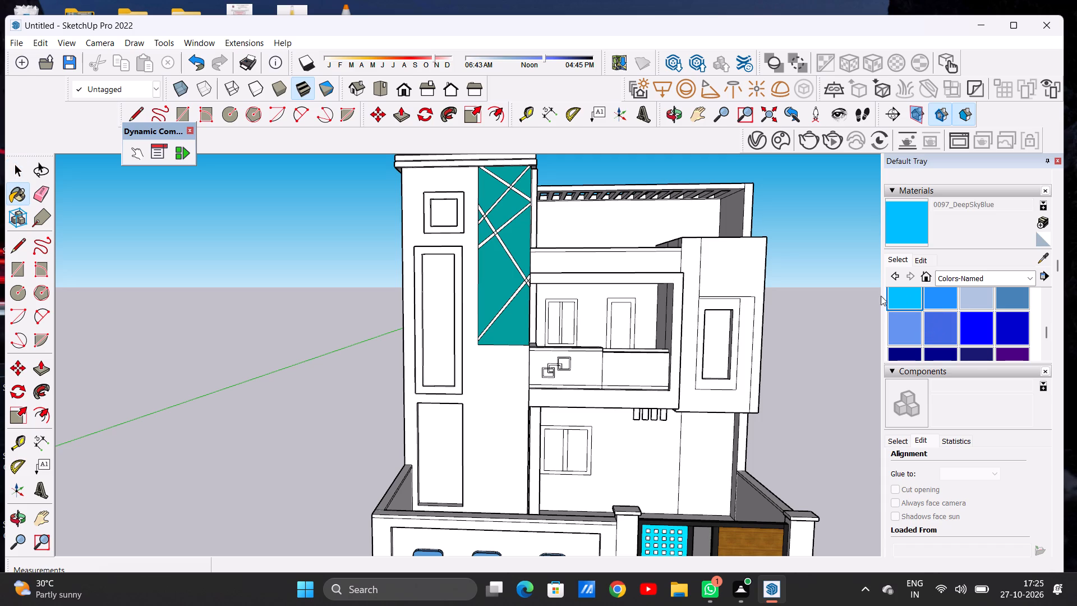
left_click(514, 325)
left_click(496, 291)
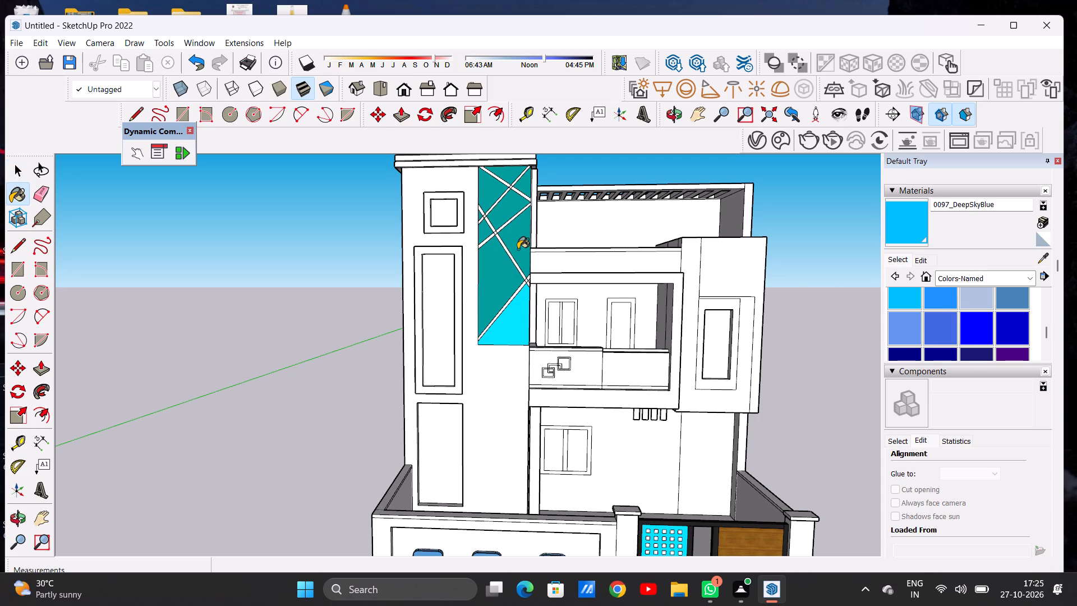
left_click(518, 249)
scroll(477, 314, "down", 3)
scroll(491, 232, "up", 2)
scroll(492, 232, "down", 1)
scroll(492, 232, "up", 1)
scroll(492, 232, "down", 1)
scroll(494, 234, "up", 1)
left_click(499, 236)
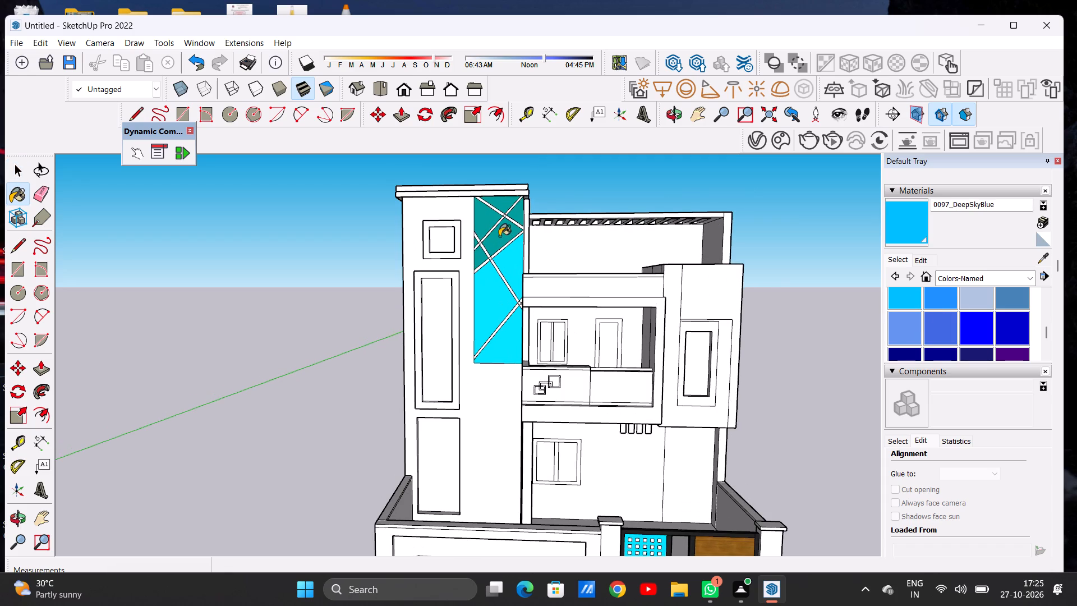
Darken 0097_DeepSkyBlue slightly by lowering its brightness.
left_click(918, 259)
left_click(955, 311)
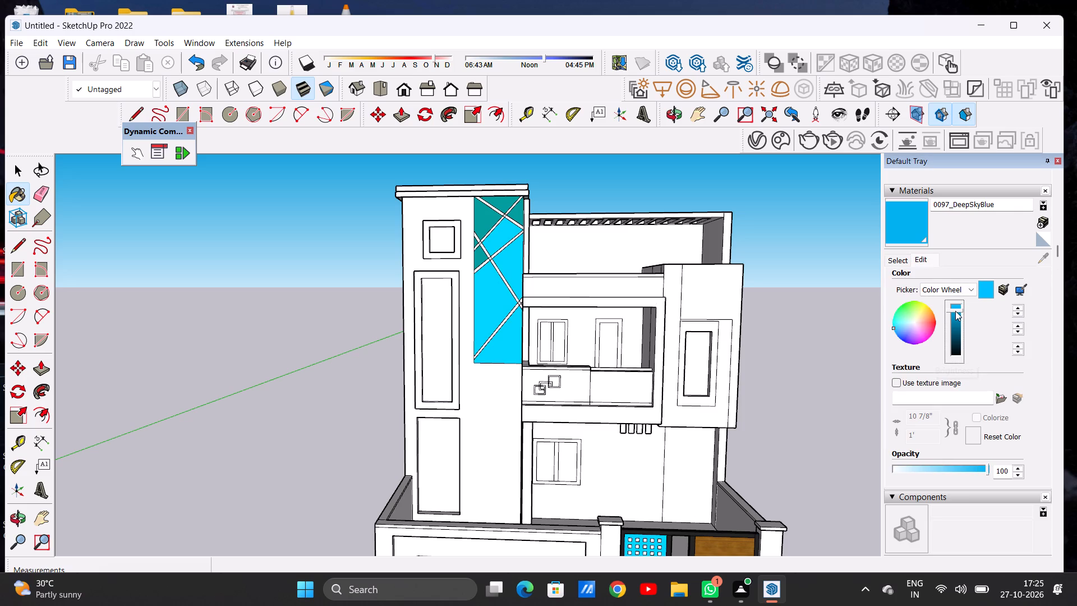
Paint the remaining teal panels between the tower's upper diagonal strips with the darkened 0097_DeepSkyBlue.
scroll(625, 327, "down", 5)
scroll(471, 316, "down", 2)
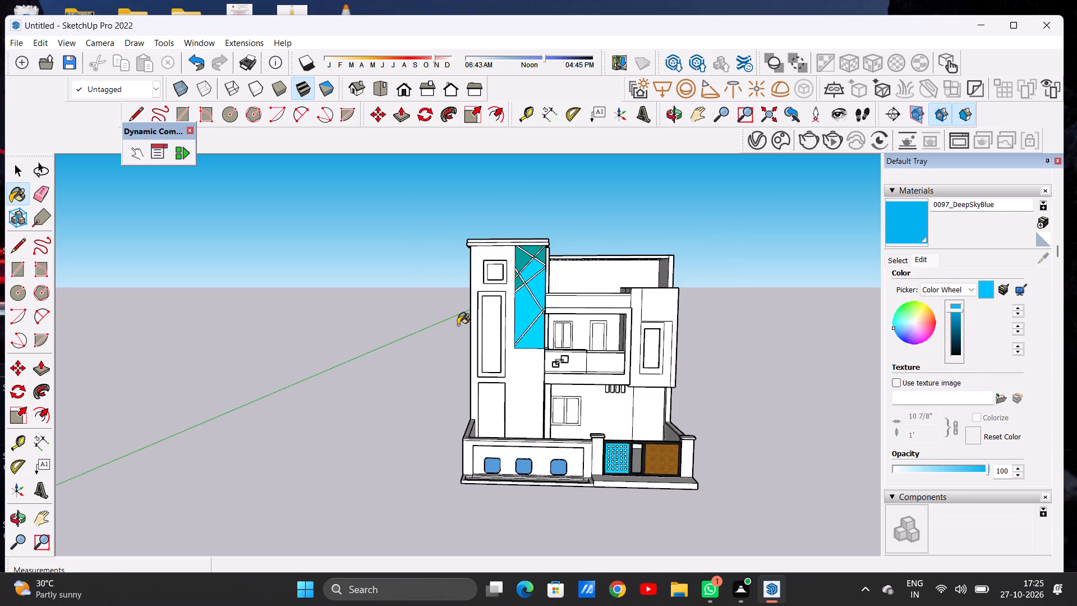
scroll(520, 275, "up", 14)
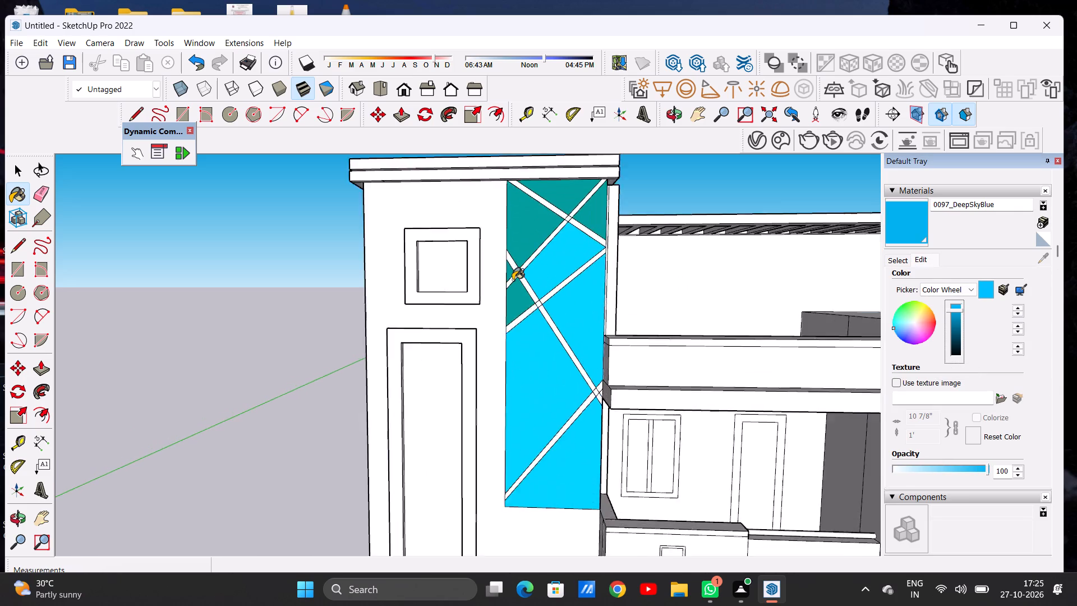
scroll(513, 280, "up", 3)
left_click(514, 315)
scroll(506, 267, "up", 6)
left_click(506, 267)
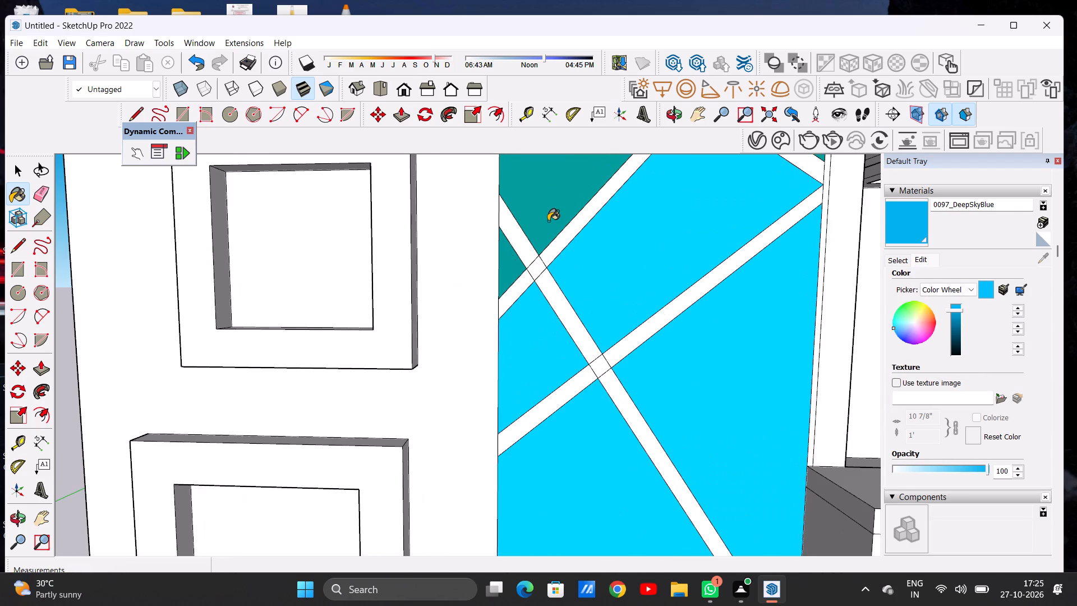
left_click(548, 221)
scroll(527, 273, "down", 6)
scroll(528, 295, "up", 1)
scroll(528, 297, "down", 1)
scroll(528, 298, "up", 1)
scroll(528, 298, "down", 8)
scroll(576, 203, "up", 6)
left_click(576, 218)
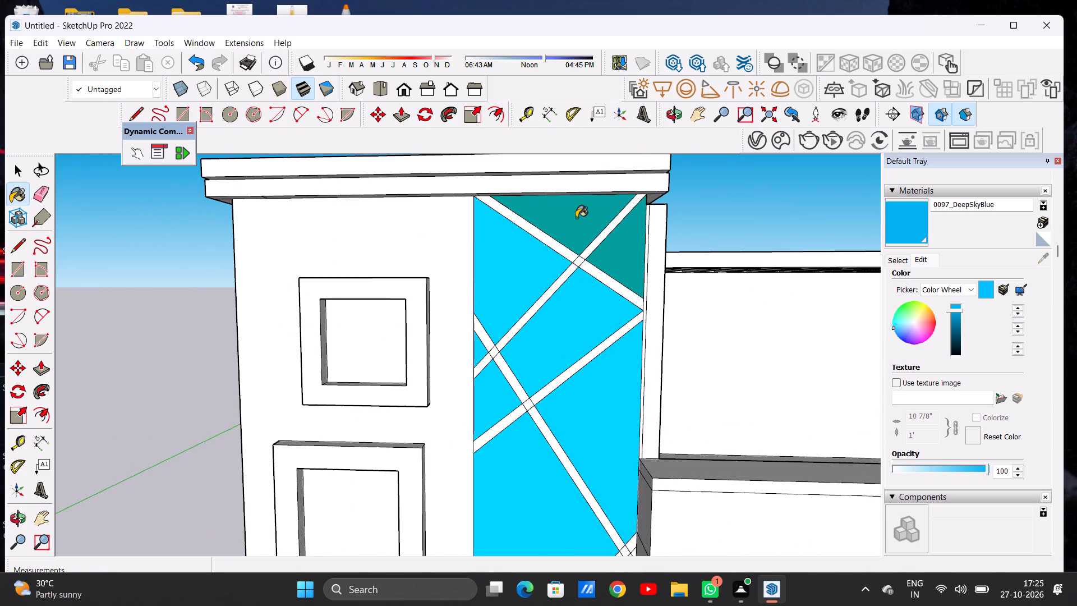
left_click(615, 247)
scroll(591, 251, "down", 15)
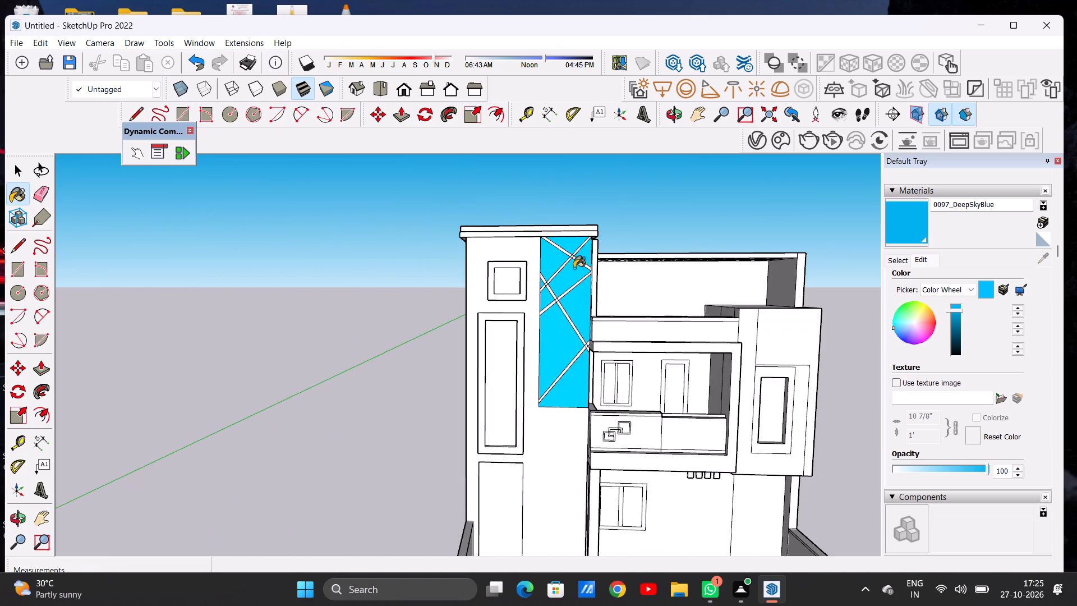
Examine the blue diagonal-strip panels on the tower against the whole front elevation.
middle_click_drag(569, 284, 549, 288)
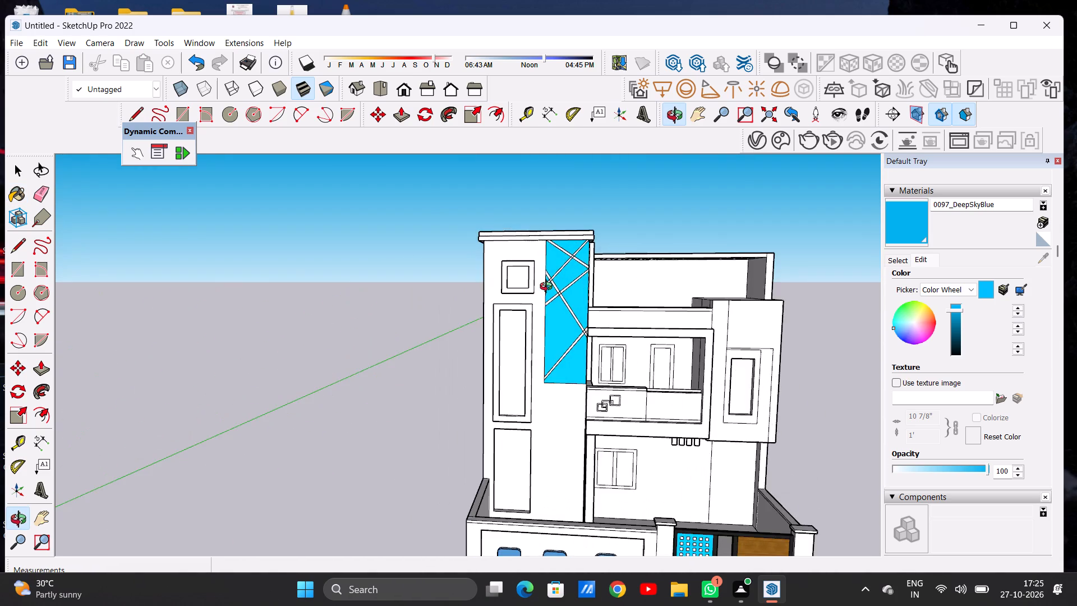
middle_click_drag(549, 288, 572, 278)
scroll(515, 273, "down", 12)
scroll(531, 292, "up", 3)
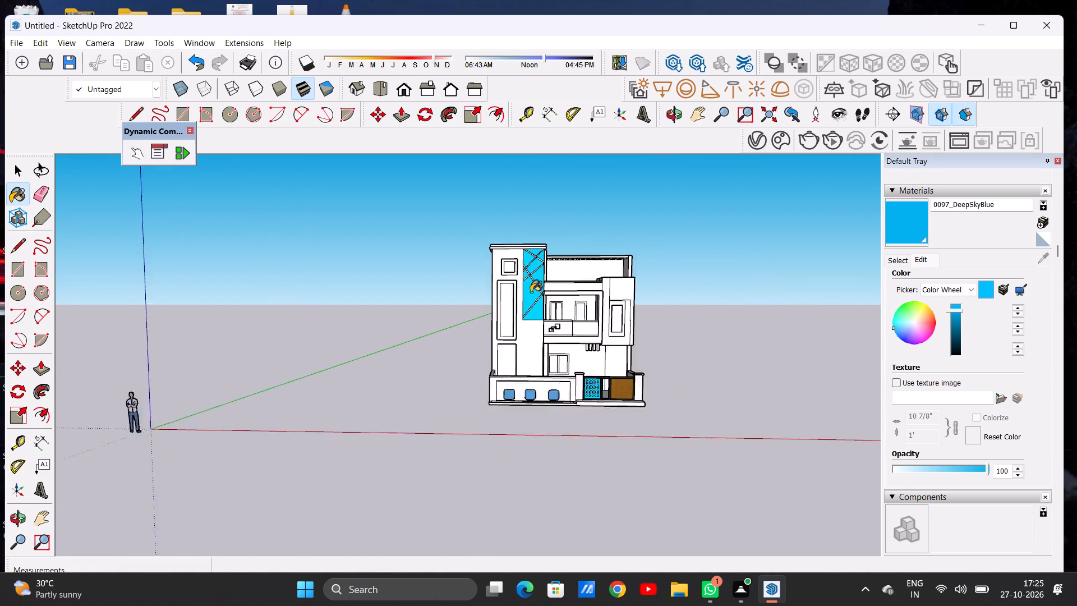
scroll(531, 292, "up", 6)
scroll(535, 276, "down", 1)
scroll(535, 276, "up", 1)
scroll(528, 296, "down", 3)
scroll(540, 265, "up", 2)
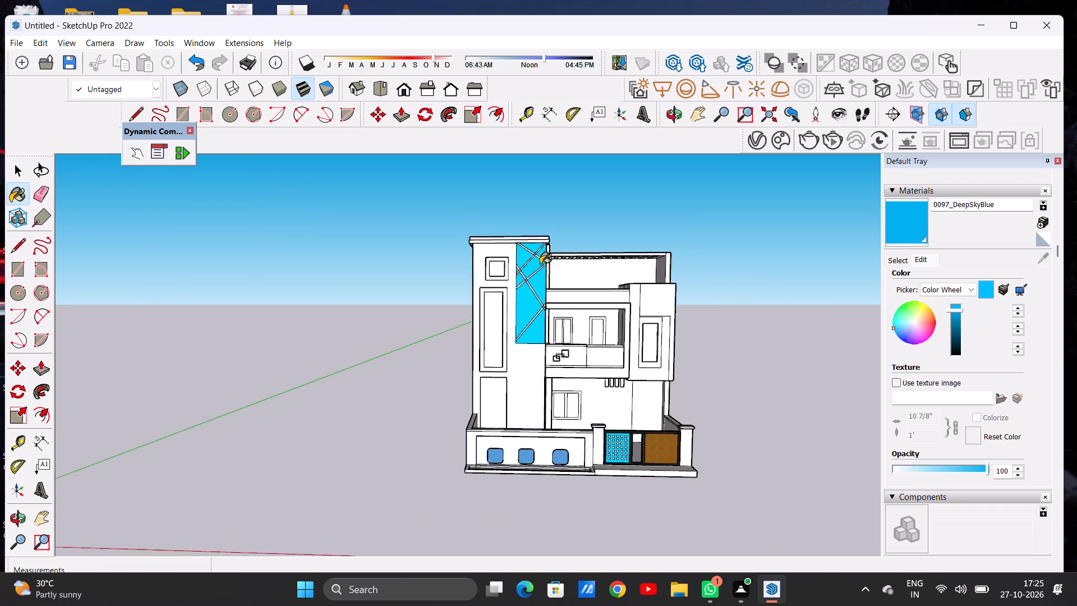
scroll(540, 264, "up", 6)
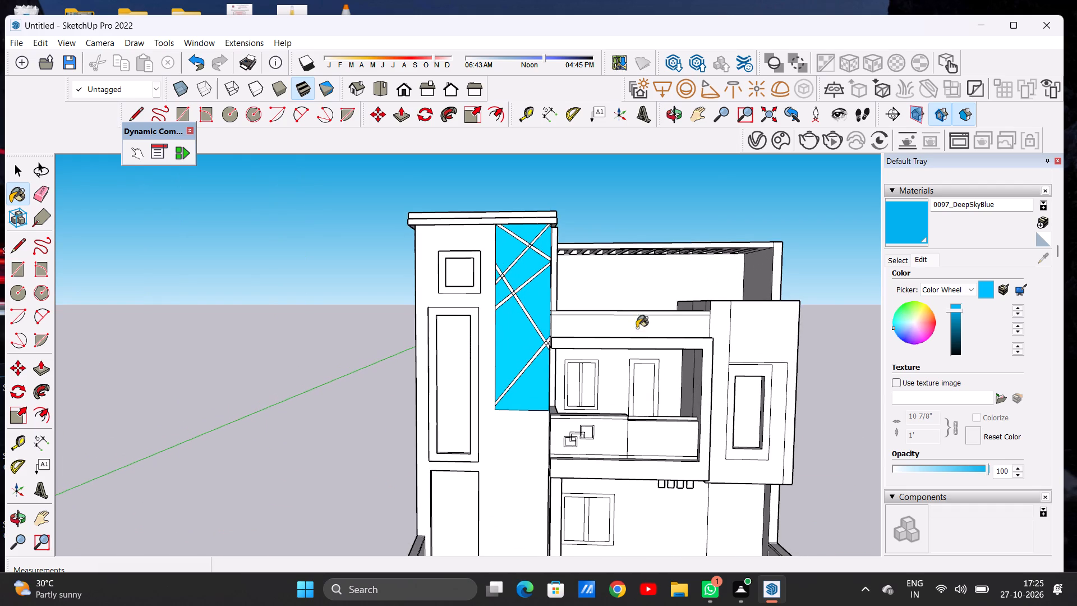
Darken 0097_DeepSkyBlue further to a medium blue by lowering its brightness.
left_click(955, 316)
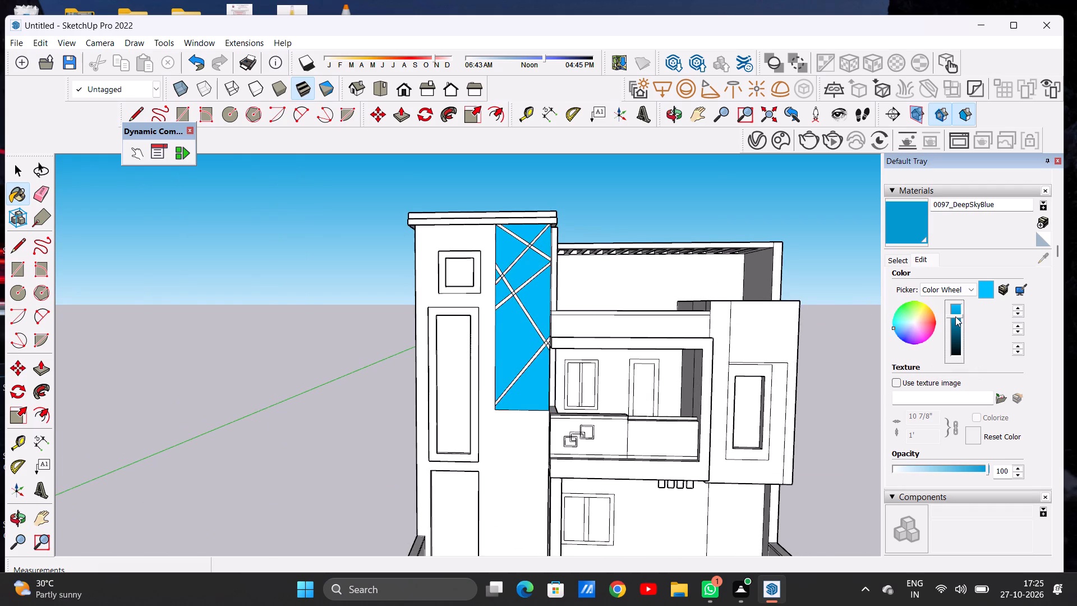
Examine the darker blue tower panels from near and far, and leave the Paint Bucket tool.
scroll(488, 310, "down", 8)
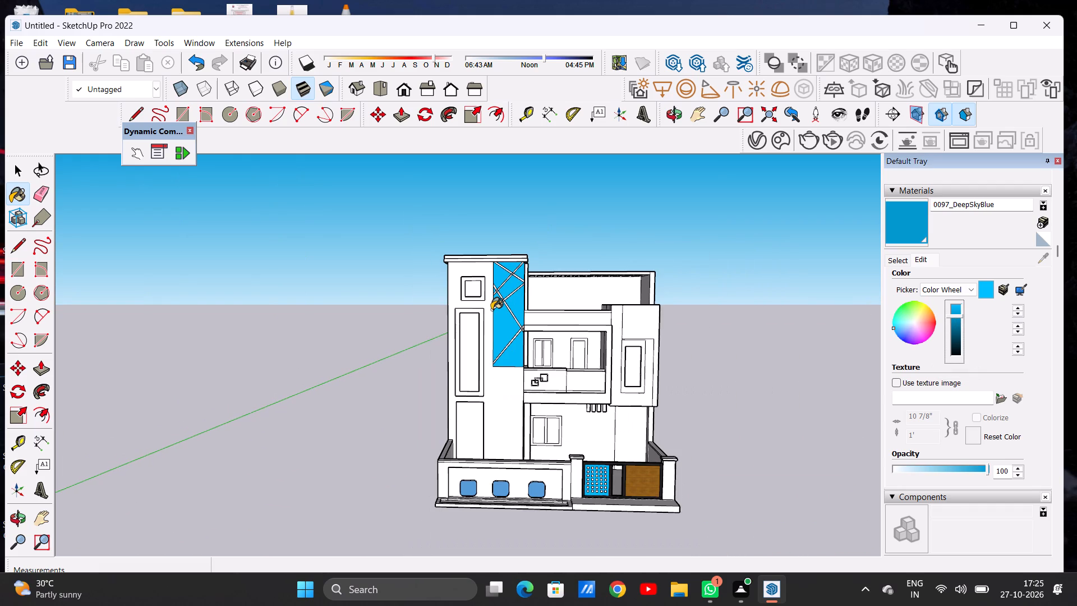
scroll(499, 304, "up", 6)
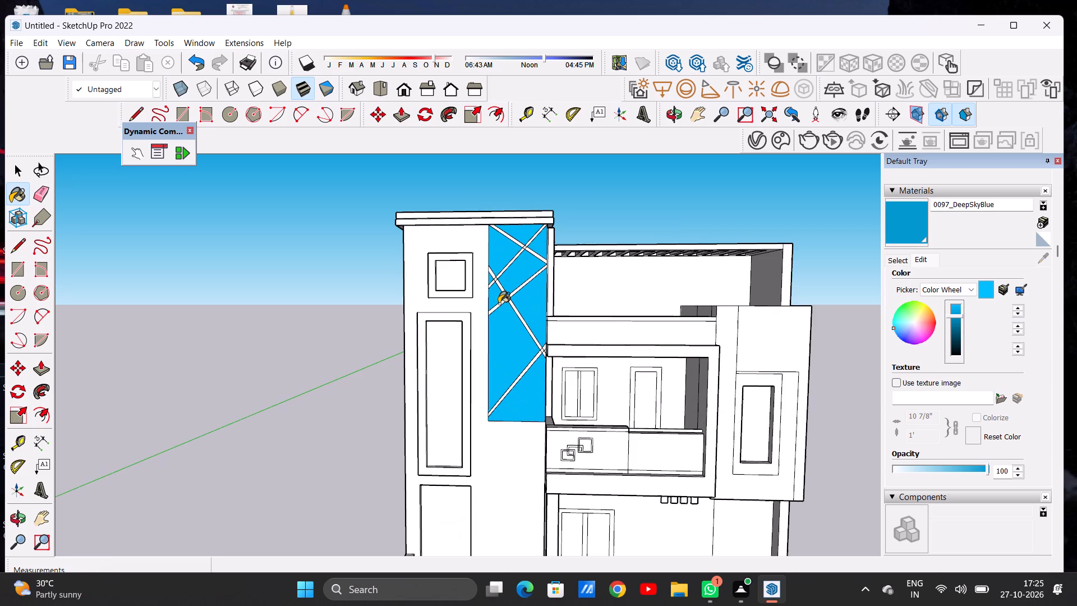
scroll(474, 290, "down", 4)
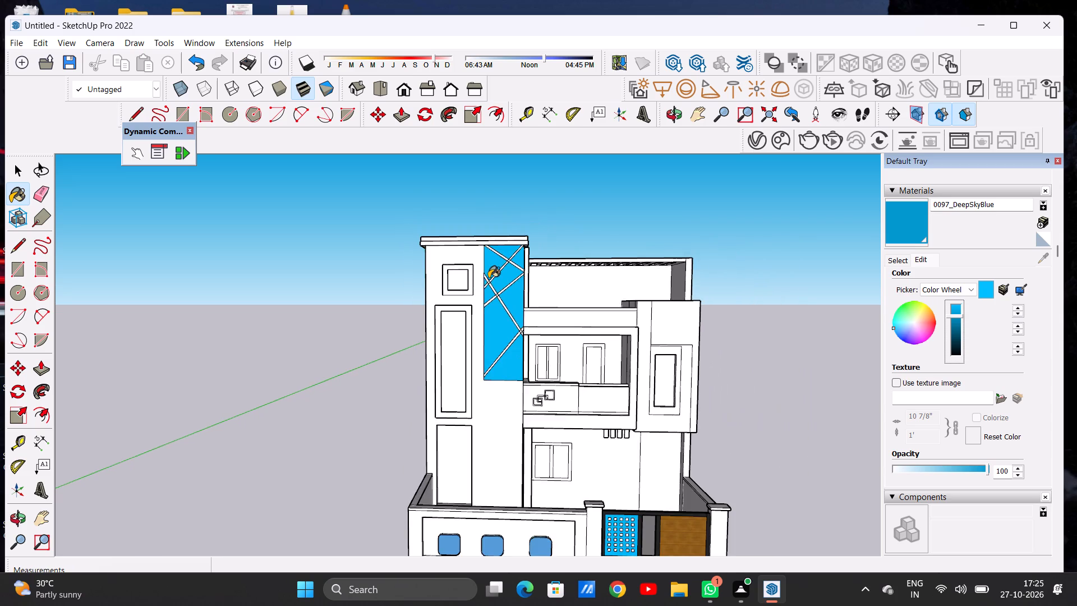
scroll(489, 278, "down", 5)
scroll(496, 297, "up", 1)
scroll(496, 295, "down", 1)
scroll(496, 294, "up", 10)
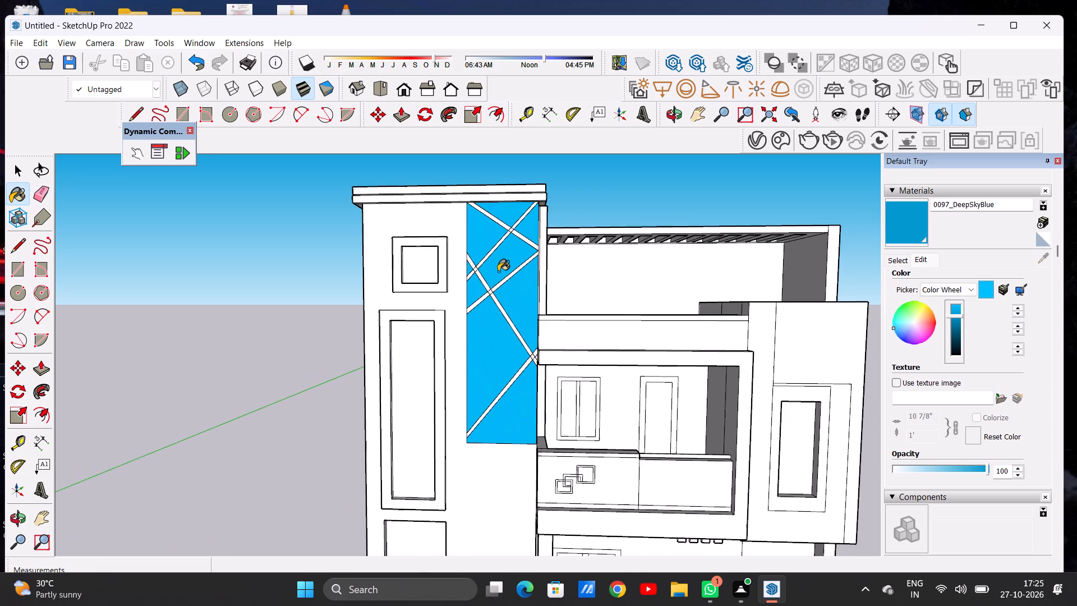
key("space")
key("space")
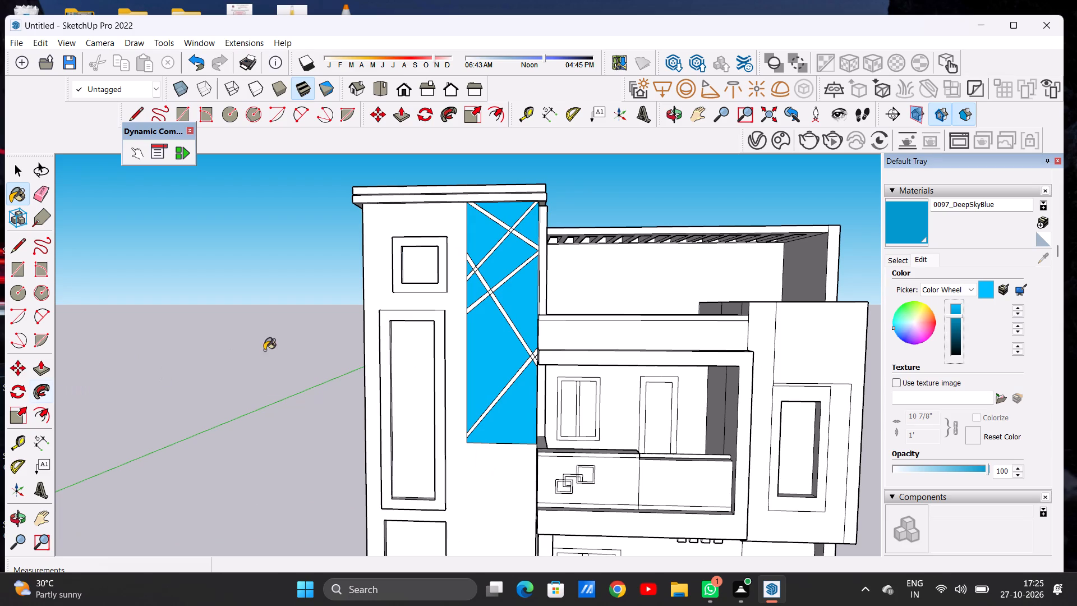
left_click(280, 456)
key("space")
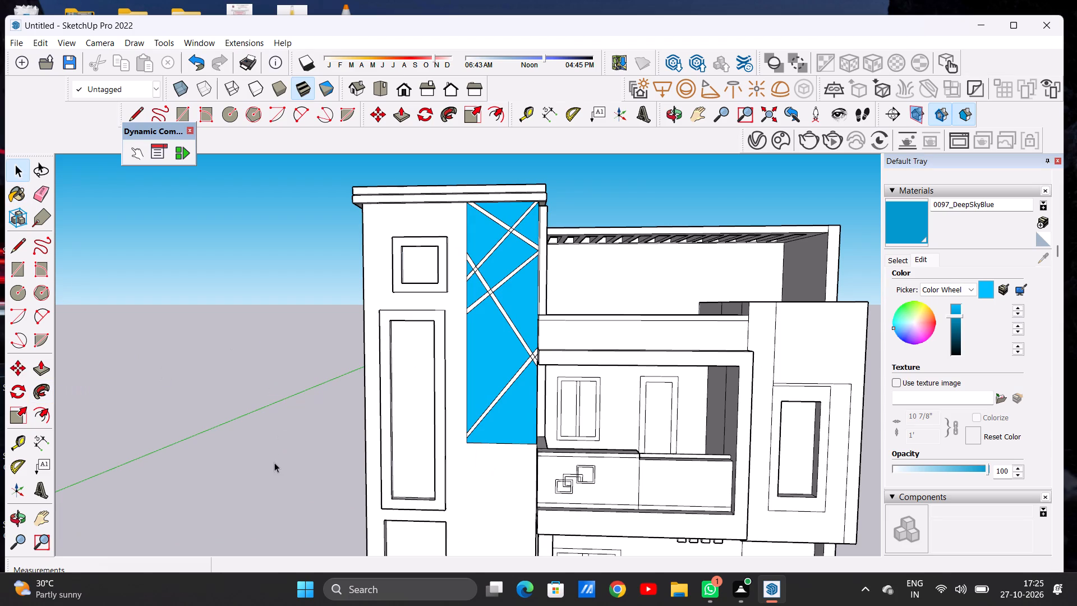
Paint the front face of the tower's upper square frame with Wood Veneer 01 from the Wood collection.
scroll(242, 426, "down", 11)
middle_click_drag(411, 365, 423, 360)
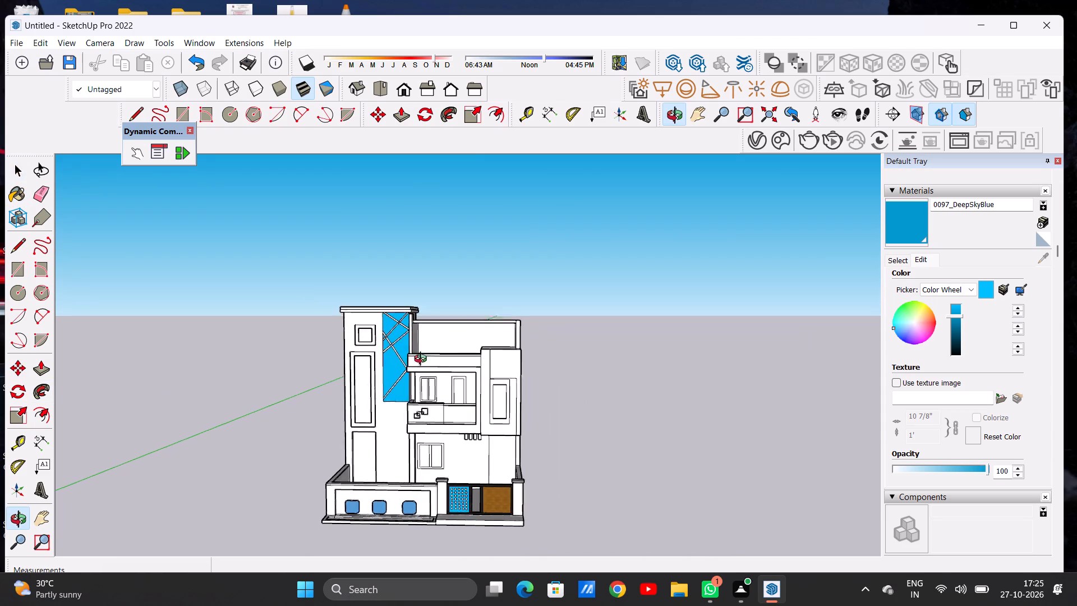
middle_click_drag(423, 360, 428, 359)
scroll(348, 336, "up", 3)
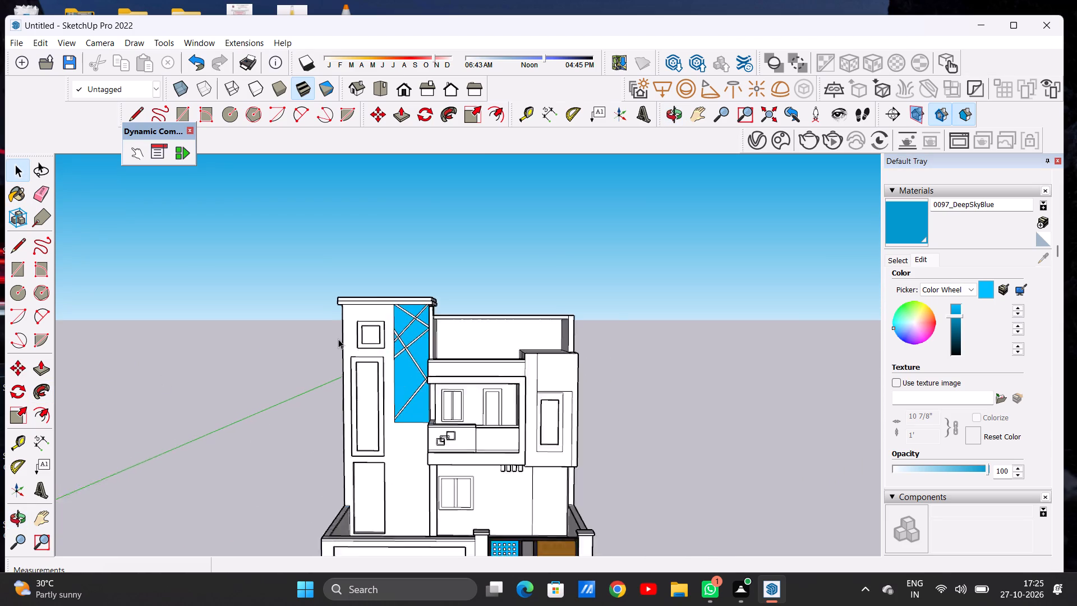
scroll(338, 339, "up", 14)
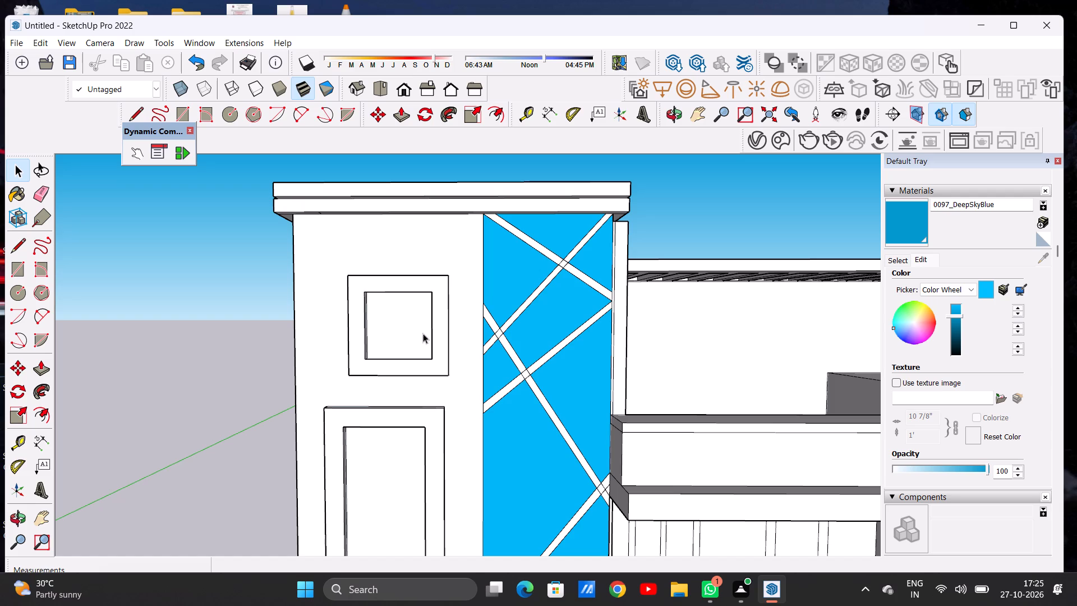
left_click(897, 258)
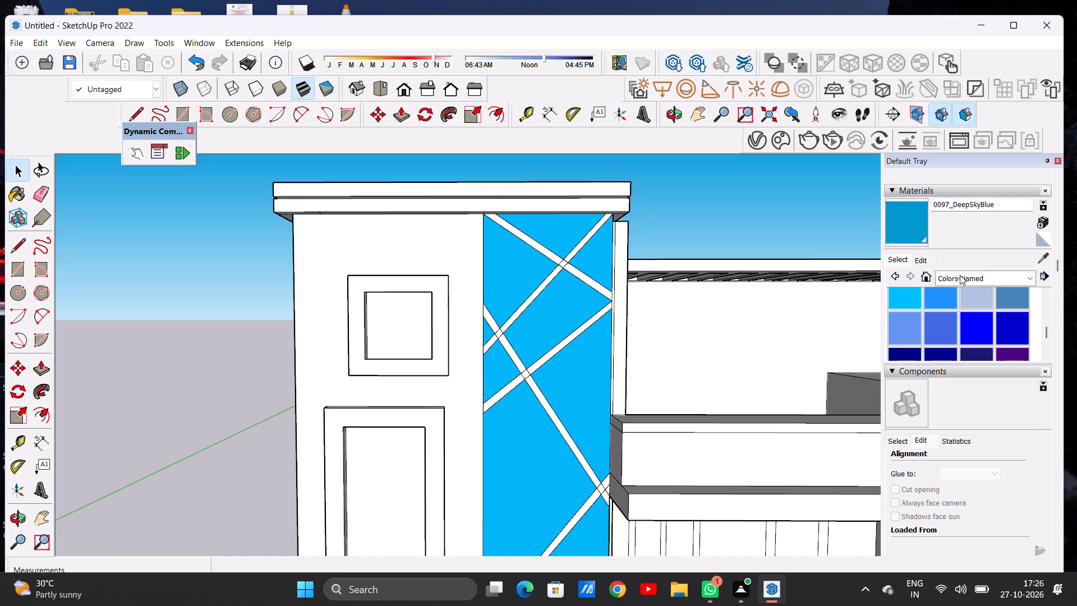
left_click(960, 275)
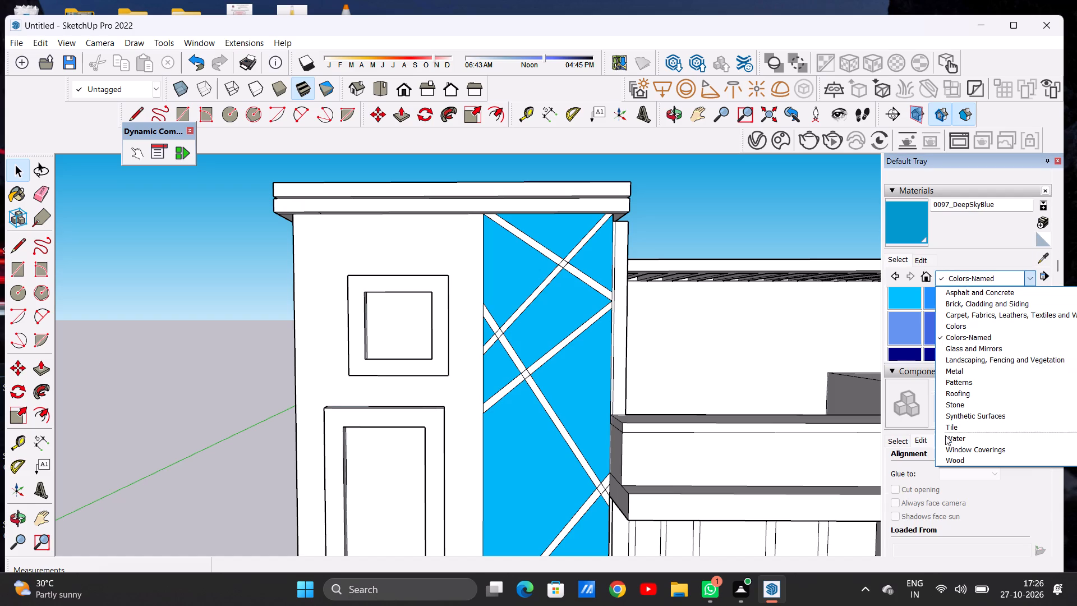
left_click(948, 457)
scroll(965, 339, "down", 2)
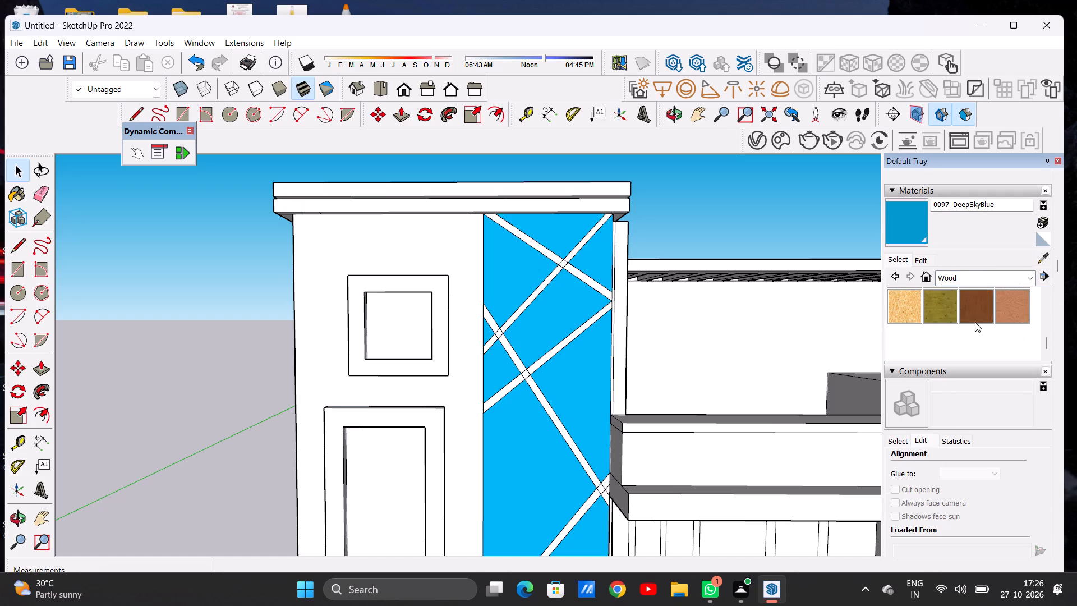
left_click(975, 311)
scroll(460, 318, "up", 2)
scroll(457, 323, "down", 1)
scroll(454, 327, "up", 1)
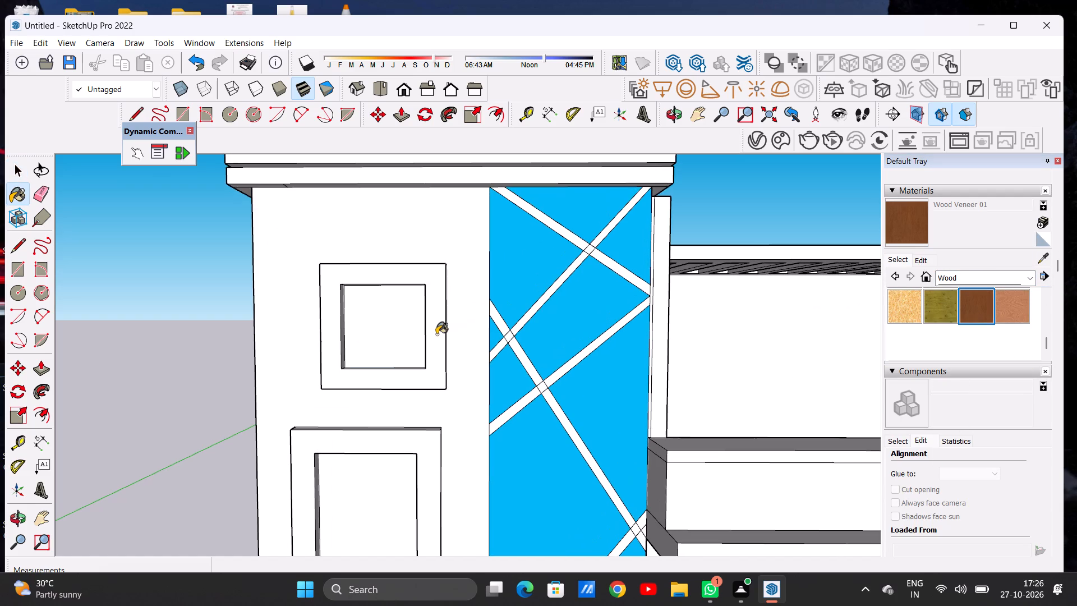
left_click(436, 334)
Paint the four inner faces of the square frame's opening with Wood Veneer 01.
scroll(432, 331, "up", 5)
middle_click_drag(402, 320, 316, 389)
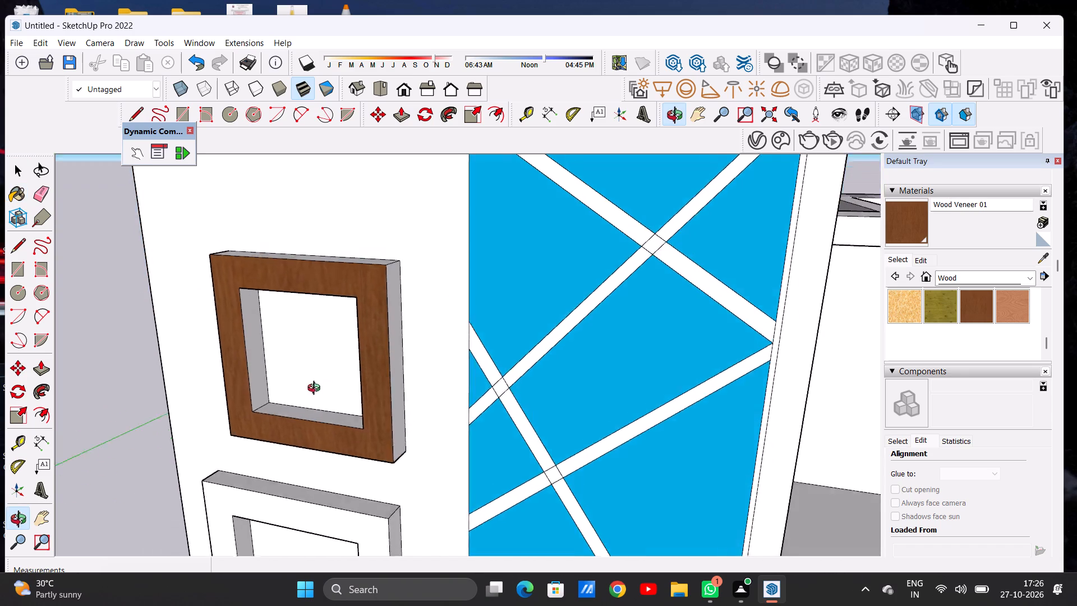
middle_click_drag(316, 389, 310, 396)
scroll(305, 396, "up", 1)
scroll(237, 382, "up", 6)
left_click(257, 367)
left_click(307, 430)
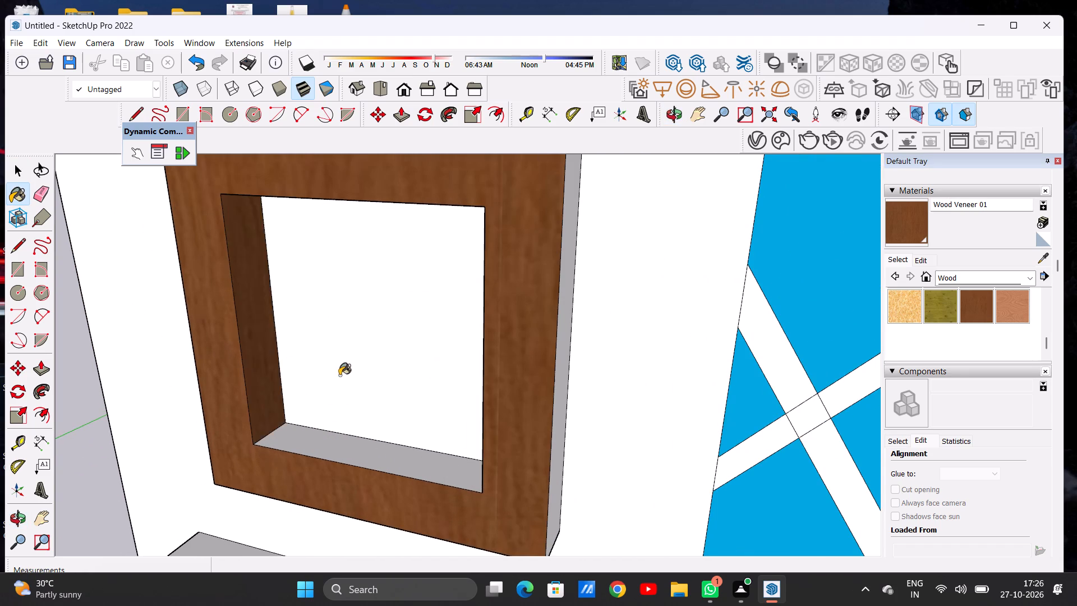
scroll(348, 371, "down", 7)
middle_click_drag(356, 353, 544, 256)
scroll(443, 298, "up", 5)
middle_click_drag(440, 306, 454, 258)
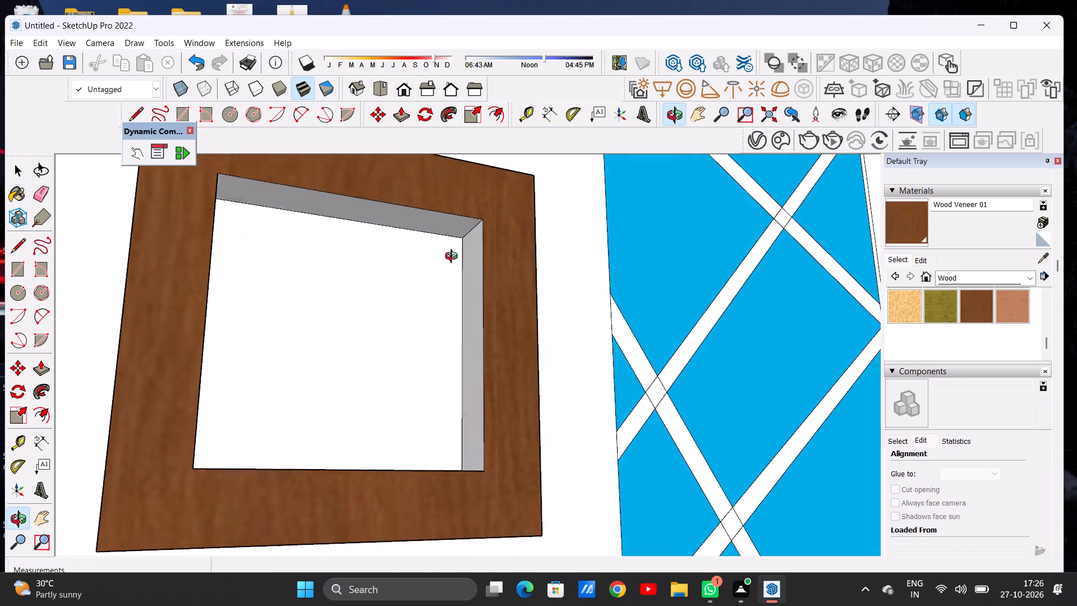
middle_click_drag(454, 258, 455, 253)
scroll(459, 239, "up", 5)
left_click(452, 215)
left_click(475, 263)
Paint the outer edge faces of the tower's square frame with Wood Veneer 01, starting with its top.
scroll(481, 284, "down", 2)
scroll(477, 287, "up", 1)
scroll(475, 288, "down", 14)
scroll(444, 295, "up", 1)
scroll(444, 296, "down", 1)
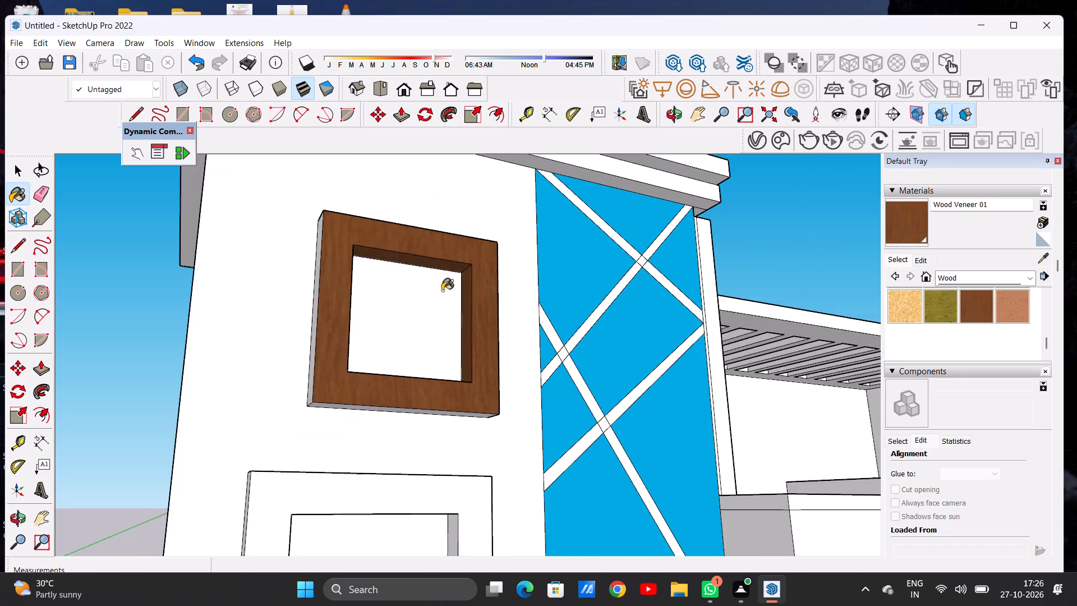
middle_click_drag(439, 288, 429, 419)
scroll(302, 423, "up", 6)
scroll(361, 335, "down", 8)
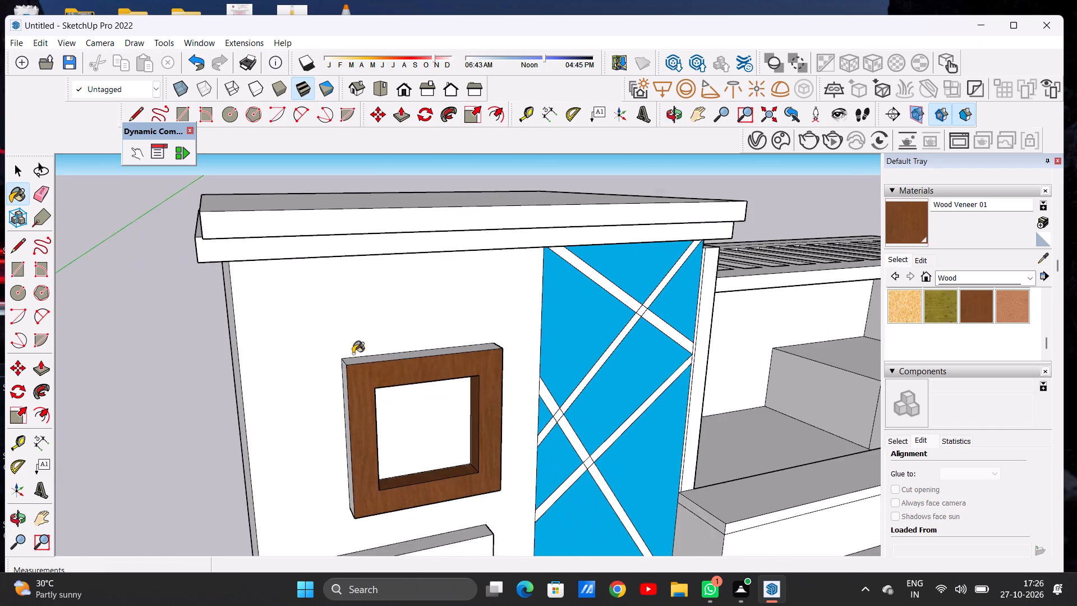
middle_click_drag(344, 368, 444, 388)
scroll(444, 388, "up", 6)
left_click(477, 393)
left_click(463, 424)
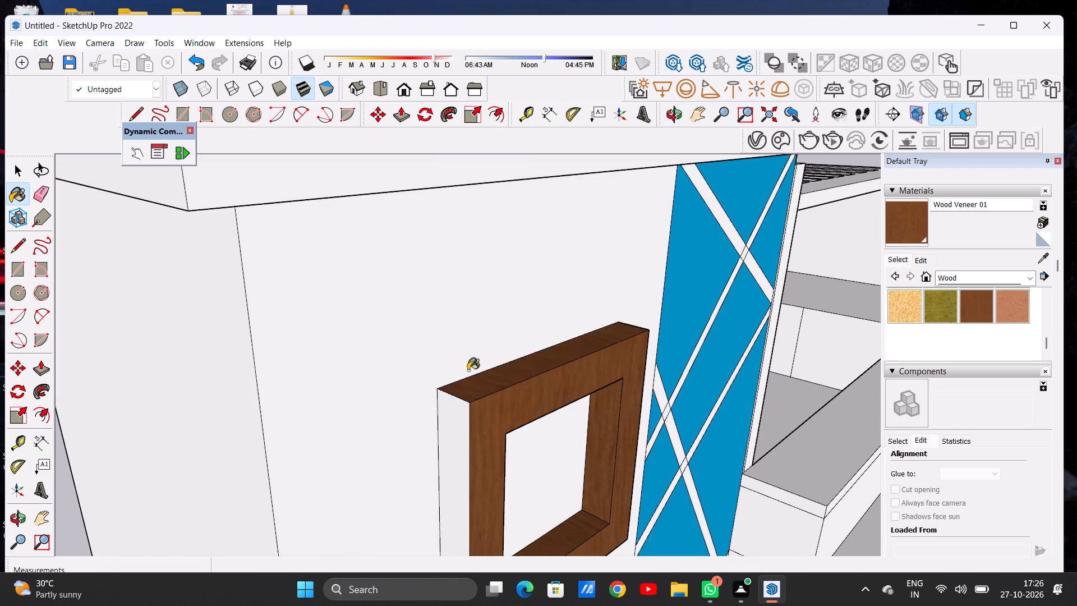
scroll(464, 355, "down", 7)
middle_click_drag(522, 369, 315, 337)
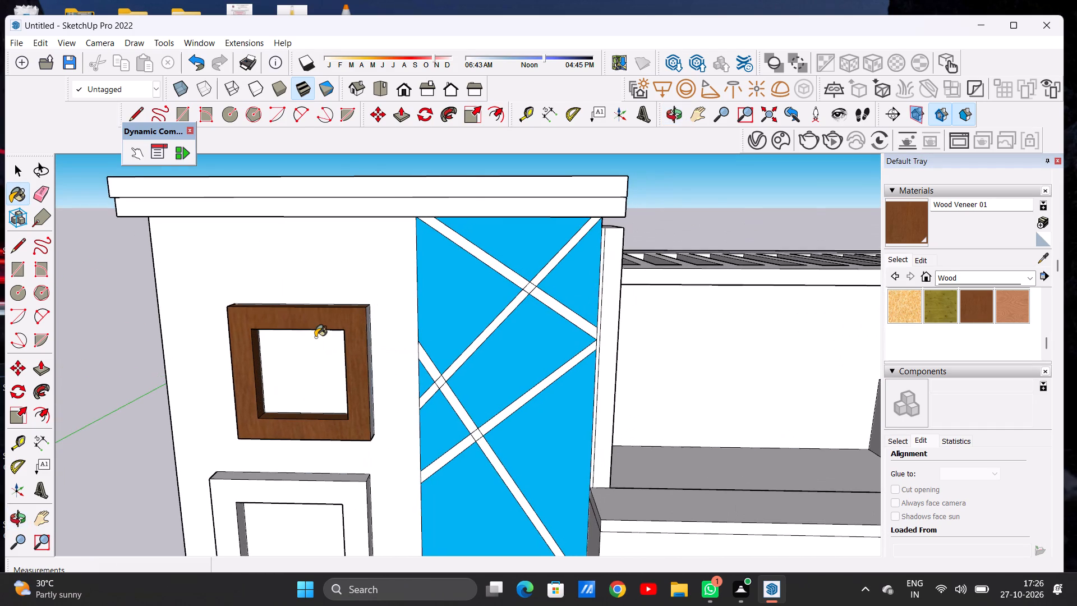
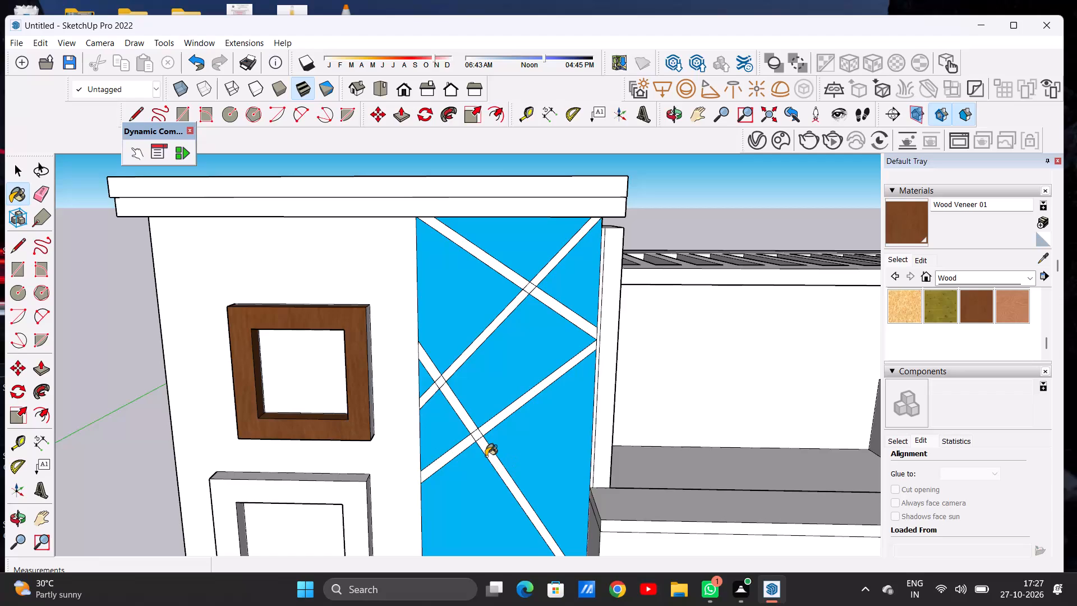
Paint the square frame's outer side face nearest the blue panels with Wood Veneer 01.
scroll(383, 427, "down", 1, "ctrl")
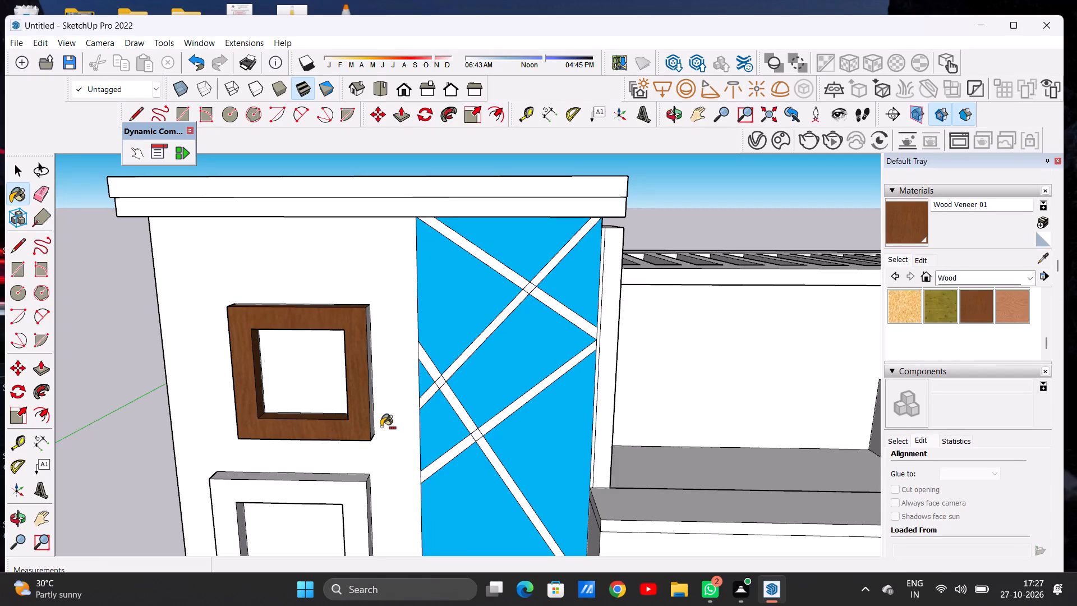
scroll(383, 427, "up", 1, "ctrl")
scroll(383, 427, "down", 1, "ctrl")
scroll(383, 424, "up", 2)
middle_click_drag(361, 371, 311, 434)
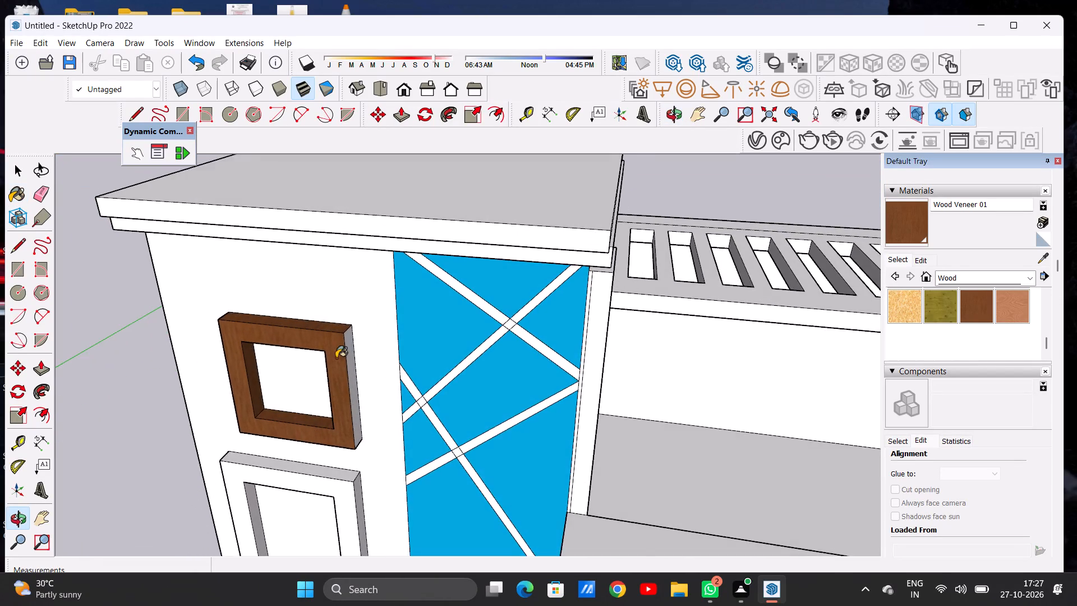
scroll(344, 325, "up", 2)
scroll(348, 320, "down", 1)
scroll(348, 320, "up", 8)
left_click(351, 346)
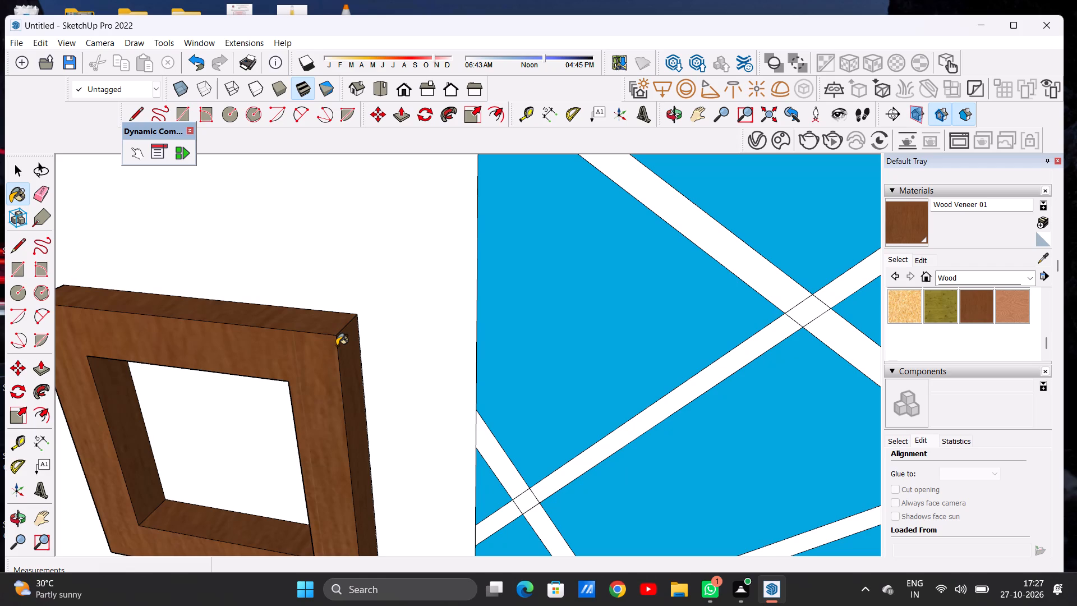
Paint the underside of the tower's square frame with Wood Veneer 01.
scroll(346, 344, "down", 19)
scroll(360, 346, "down", 8)
scroll(360, 367, "up", 1)
scroll(358, 368, "down", 7)
scroll(358, 369, "up", 1)
scroll(357, 374, "down", 2)
scroll(357, 375, "up", 1)
scroll(357, 375, "down", 2)
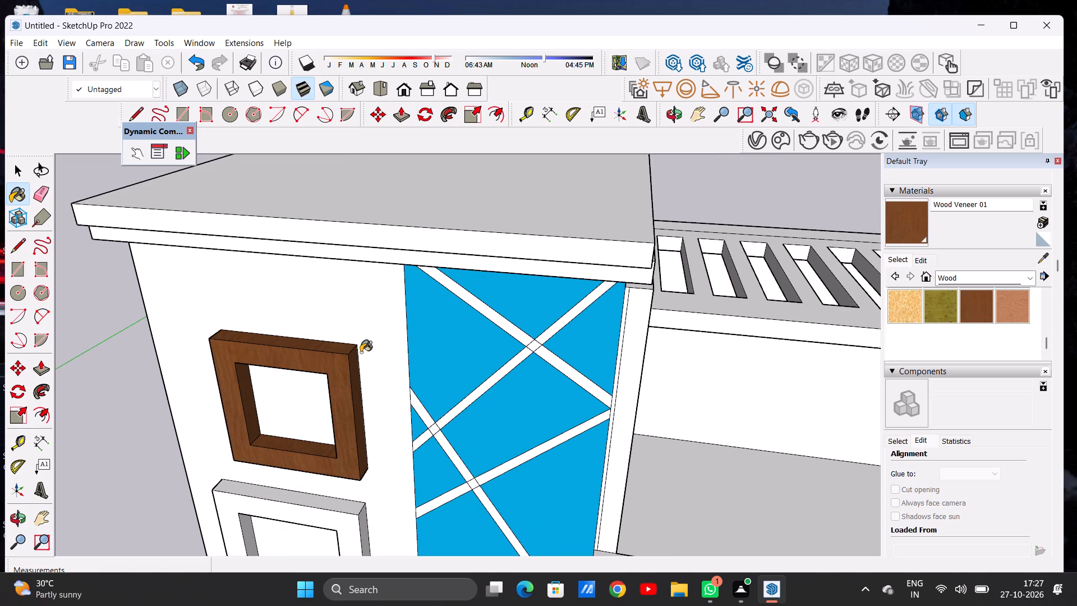
scroll(338, 342, "down", 4)
middle_click_drag(211, 402, 535, 333)
scroll(460, 400, "up", 3)
scroll(398, 374, "down", 9)
middle_click_drag(475, 405, 218, 361)
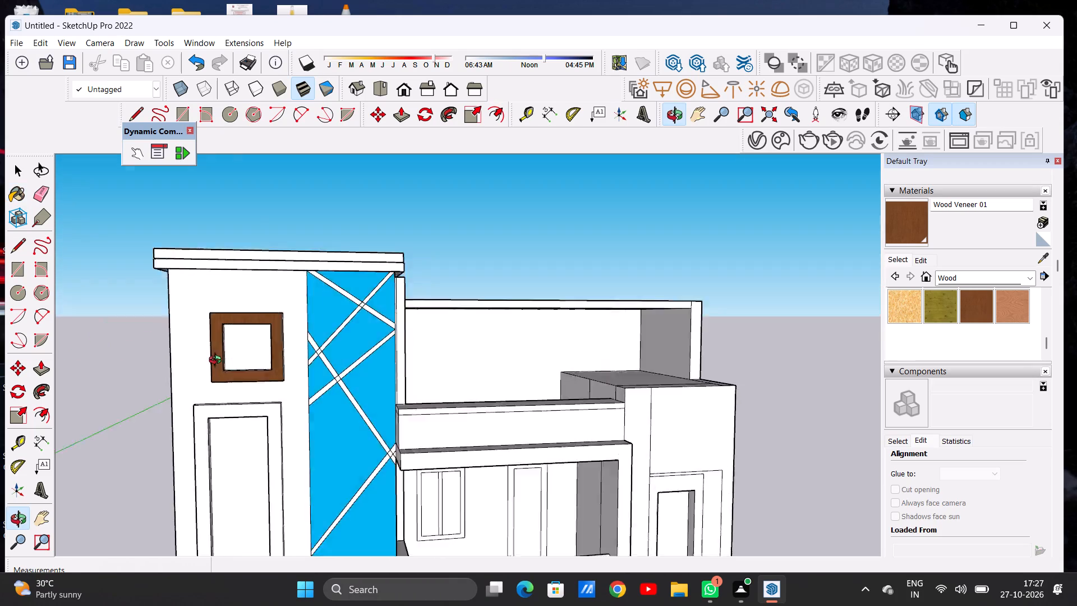
middle_click_drag(218, 361, 145, 351)
scroll(239, 367, "up", 16)
middle_click_drag(298, 394, 303, 305)
scroll(326, 321, "up", 2)
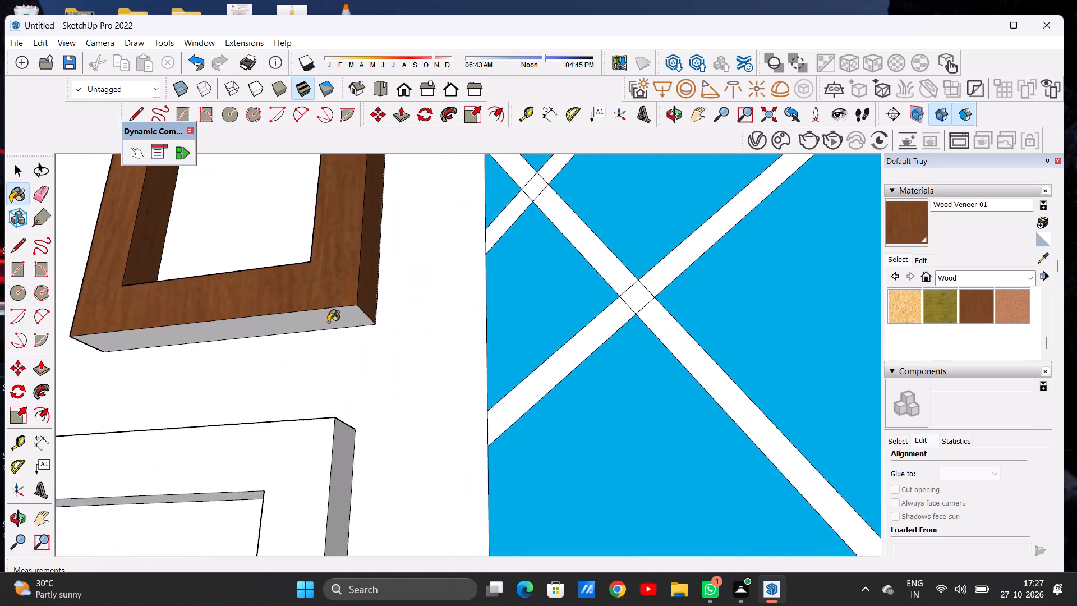
scroll(328, 322, "up", 2)
left_click(330, 316)
Examine the veneered square frame and the whole house front from a distance, and leave the Paint Bucket tool.
scroll(333, 324, "down", 20)
scroll(333, 324, "down", 4)
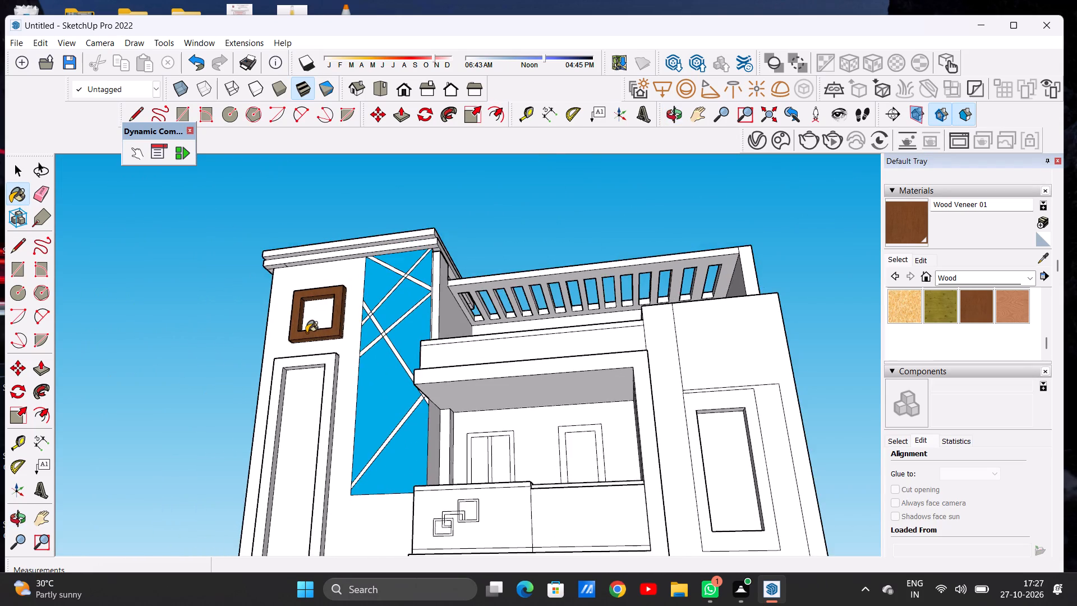
middle_click_drag(306, 333, 375, 443)
scroll(339, 387, "down", 5)
middle_click_drag(352, 342, 245, 384)
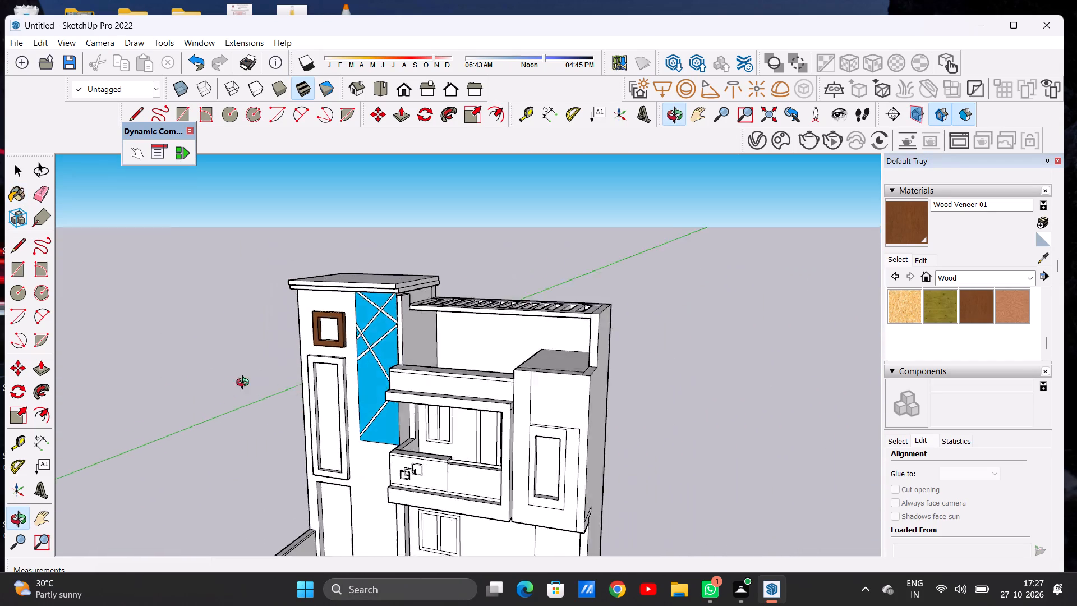
middle_click_drag(245, 384, 352, 412)
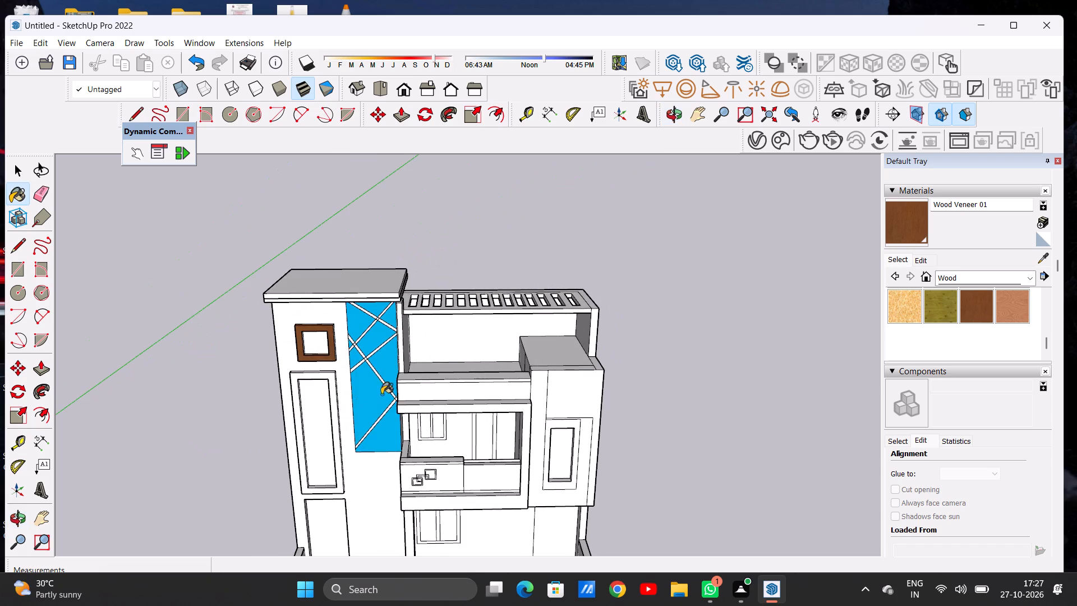
scroll(381, 394, "down", 10)
scroll(356, 395, "up", 9)
key("space")
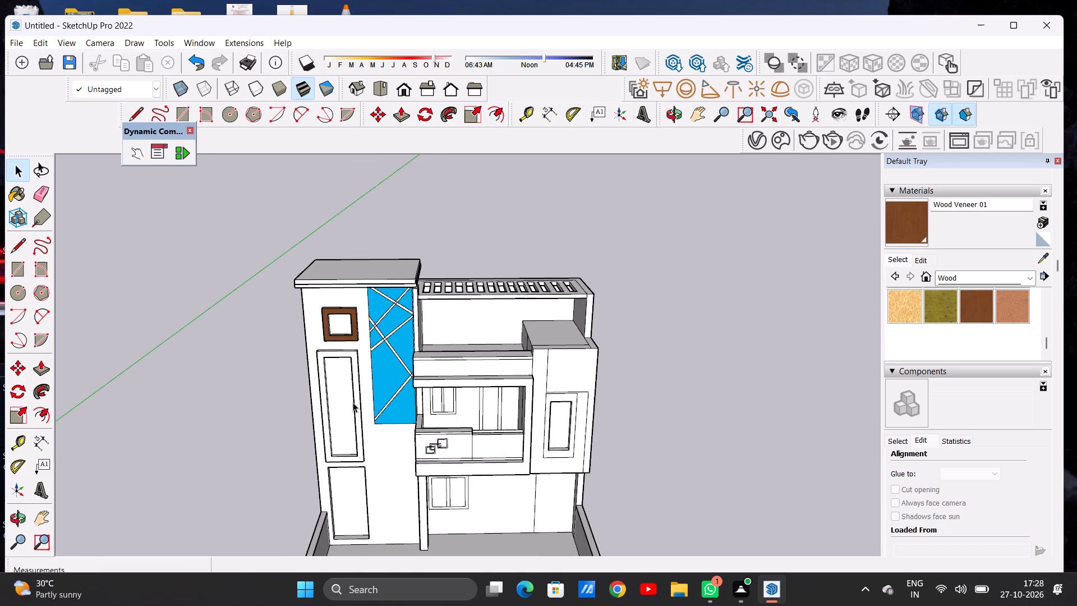
scroll(352, 388, "down", 8)
scroll(384, 400, "up", 7)
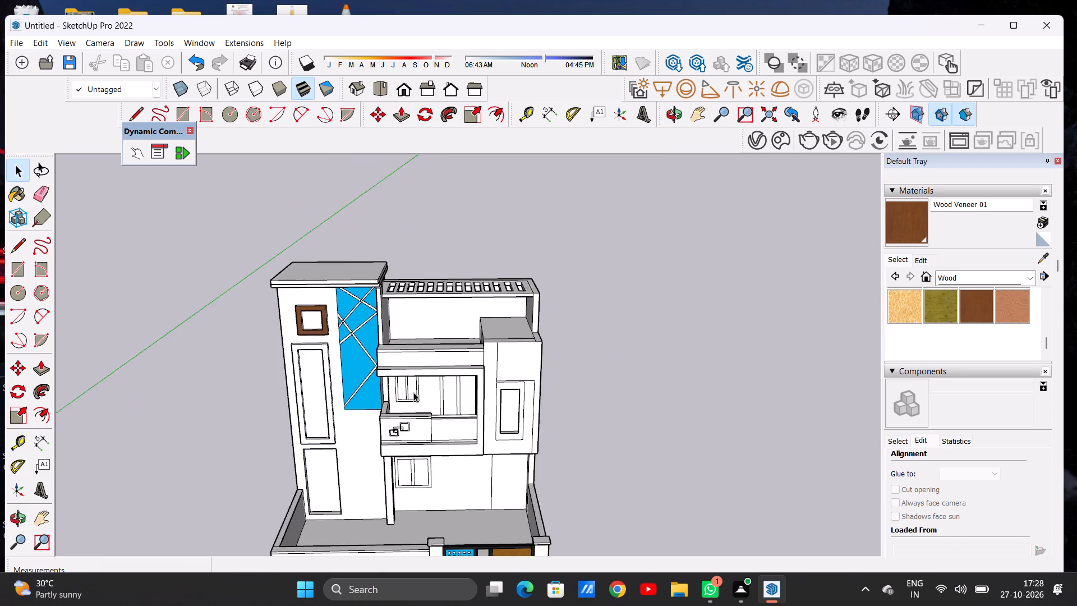
Paint the frame and centre mullion of the balcony-level window with Wood Floor Parquet from the Wood collection.
scroll(413, 392, "up", 6)
scroll(413, 393, "down", 1)
scroll(413, 393, "up", 3)
middle_click_drag(417, 407, 415, 361)
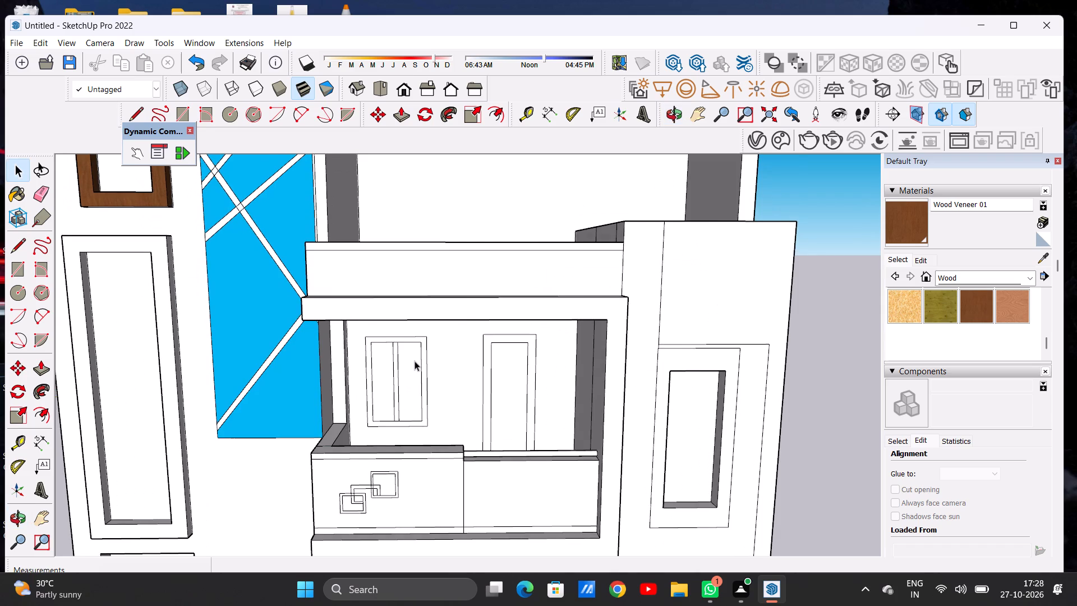
scroll(415, 361, "up", 1)
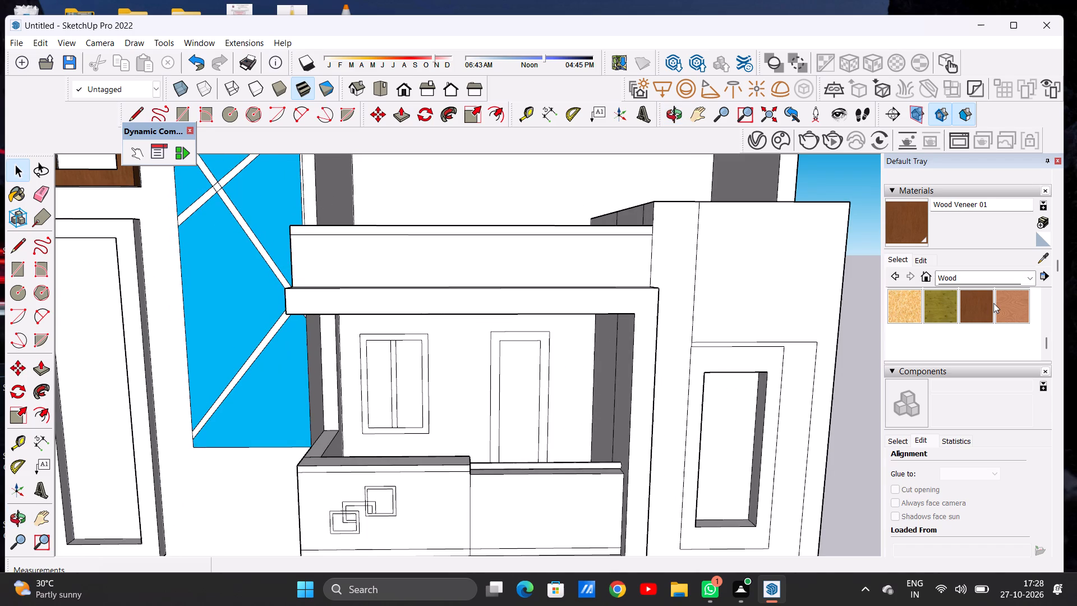
scroll(993, 303, "up", 1)
left_click(978, 301)
left_click(978, 334)
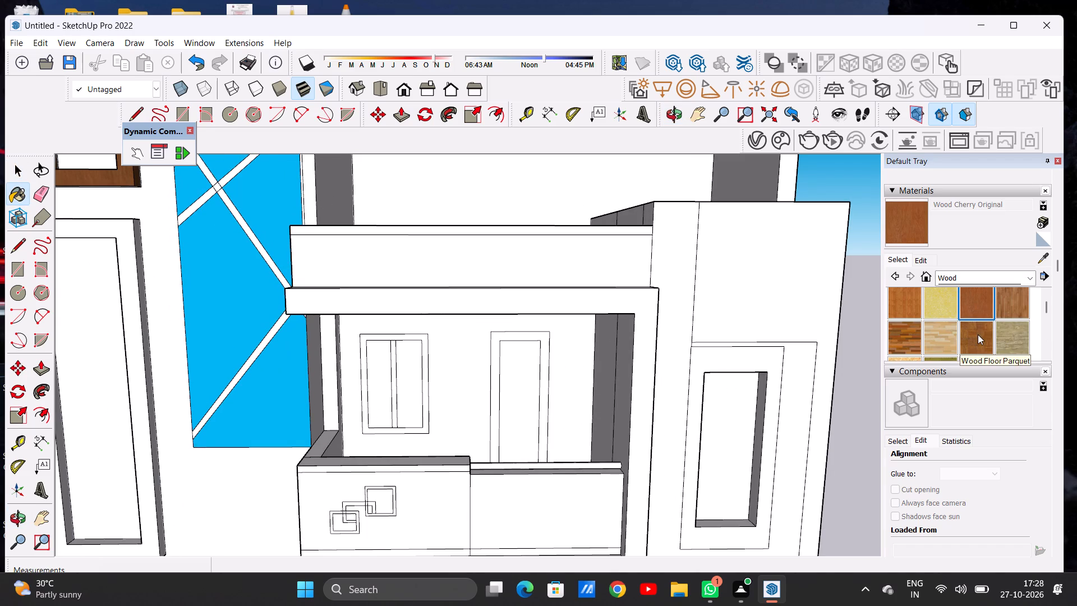
scroll(434, 365, "up", 10)
scroll(424, 362, "down", 1)
scroll(424, 362, "up", 2)
left_click(424, 362)
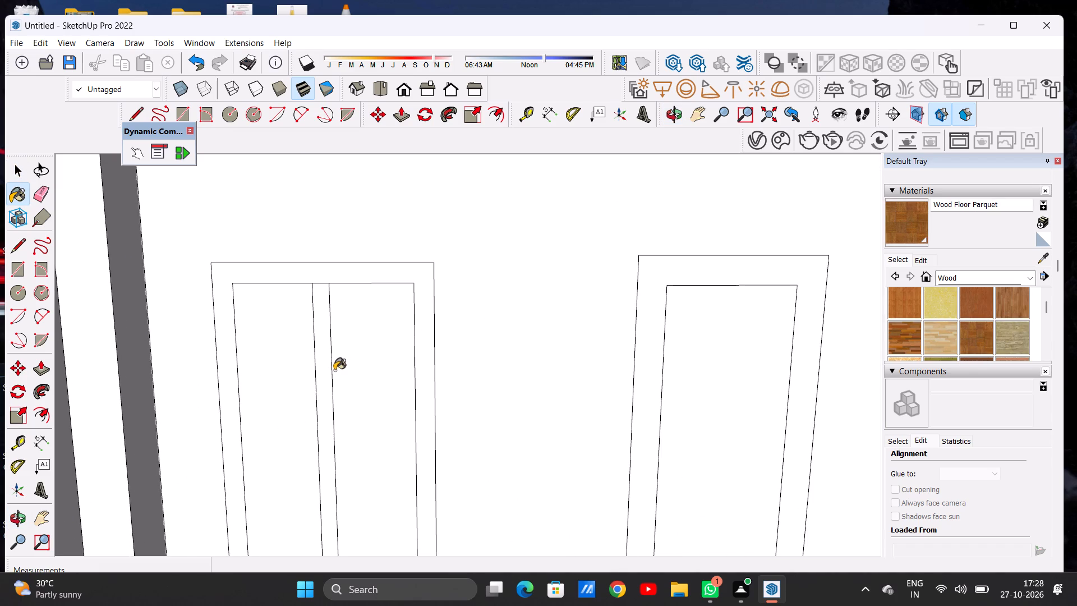
left_click(323, 384)
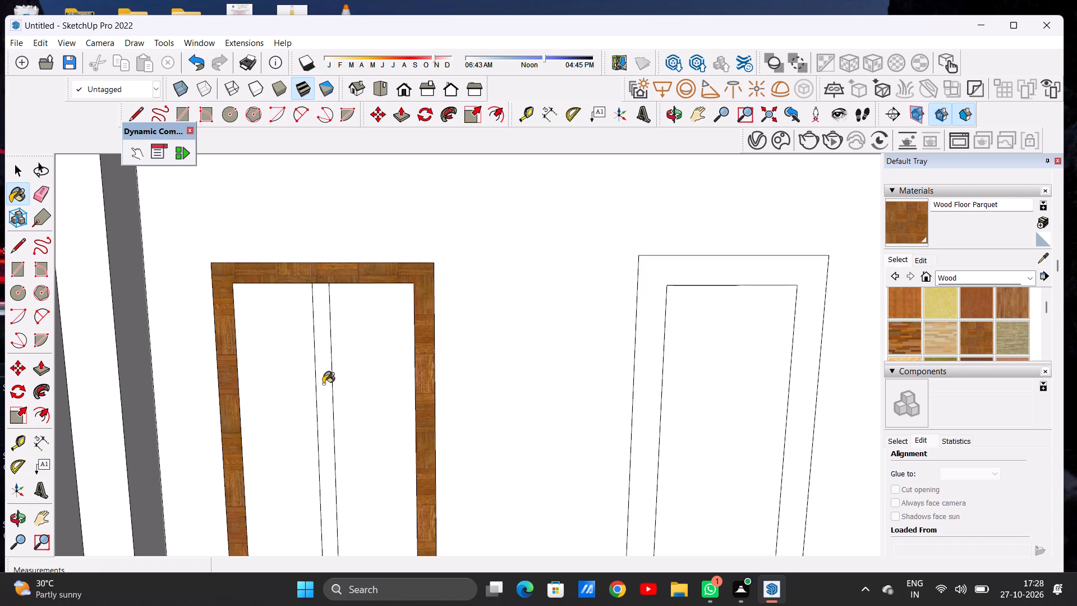
Darken the Wood Floor Parquet material by lowering its colour brightness.
scroll(323, 384, "down", 8)
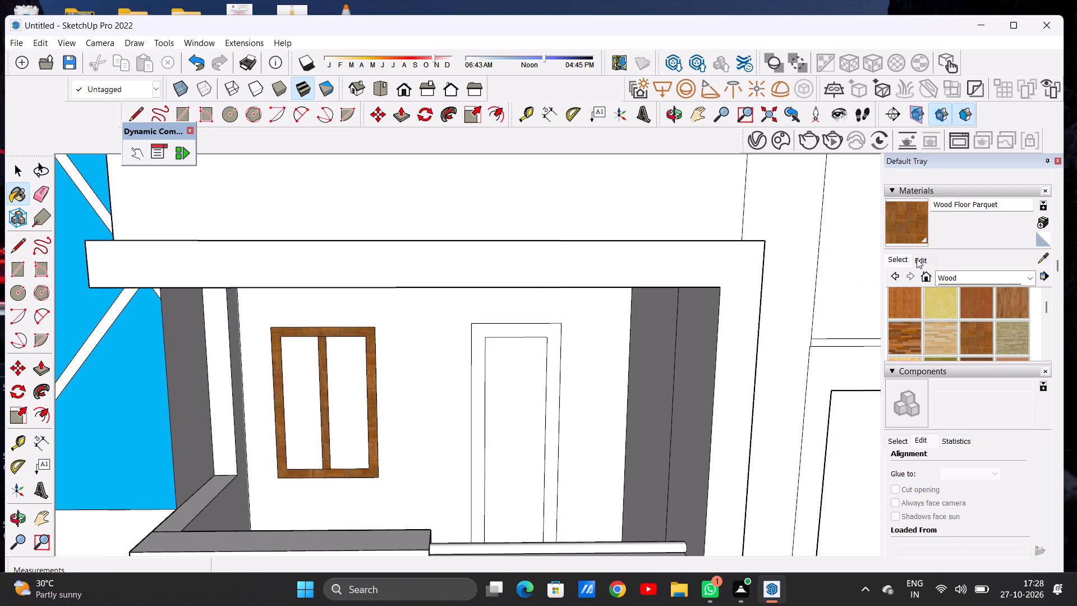
left_click(917, 259)
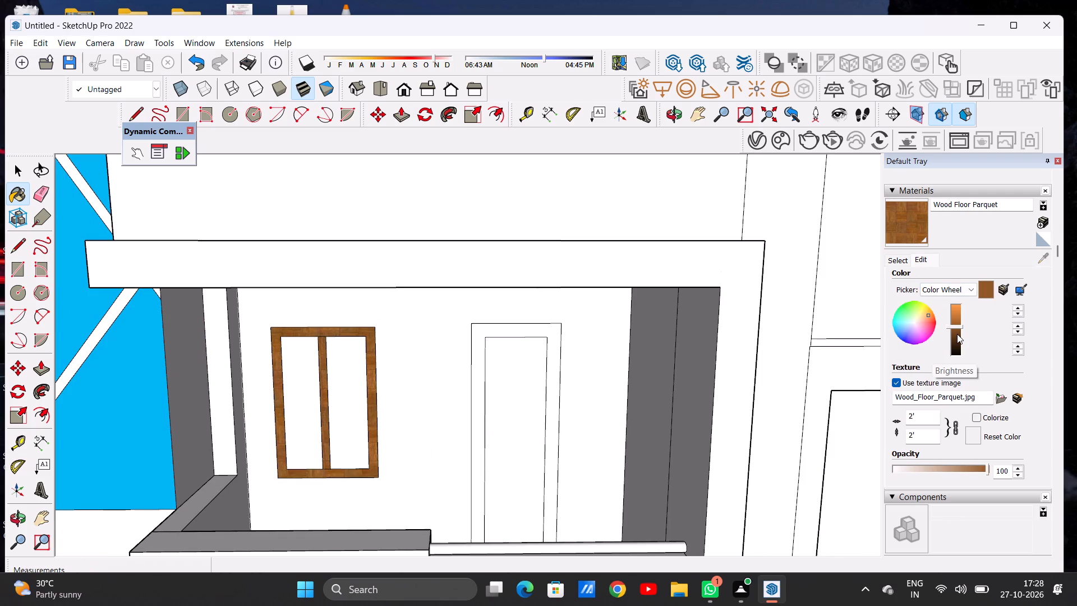
left_click(957, 334)
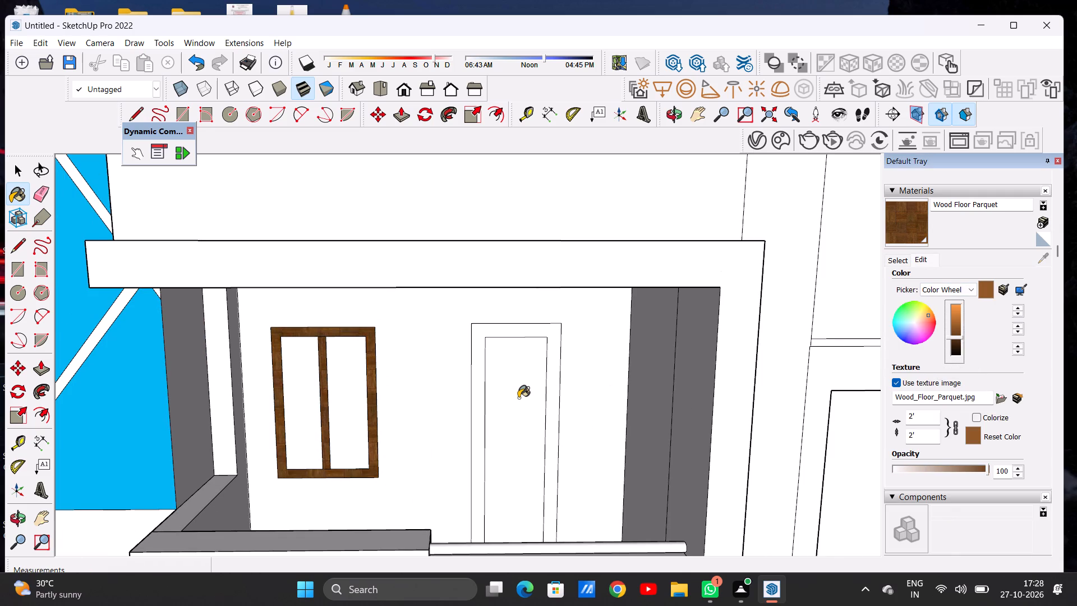
Paint the frame of the balcony door with the darkened Wood Floor Parquet.
scroll(550, 355, "up", 6)
left_click(553, 336)
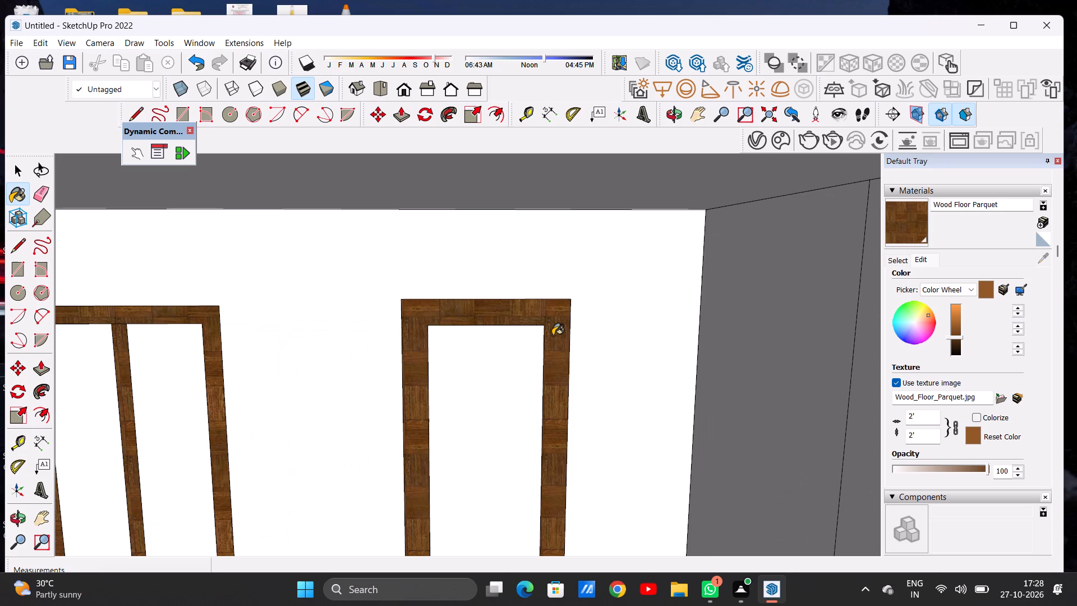
Paint the centre mullion and frame of the ground-floor window with Wood Cherry Original from the Wood collection.
scroll(536, 335, "down", 12)
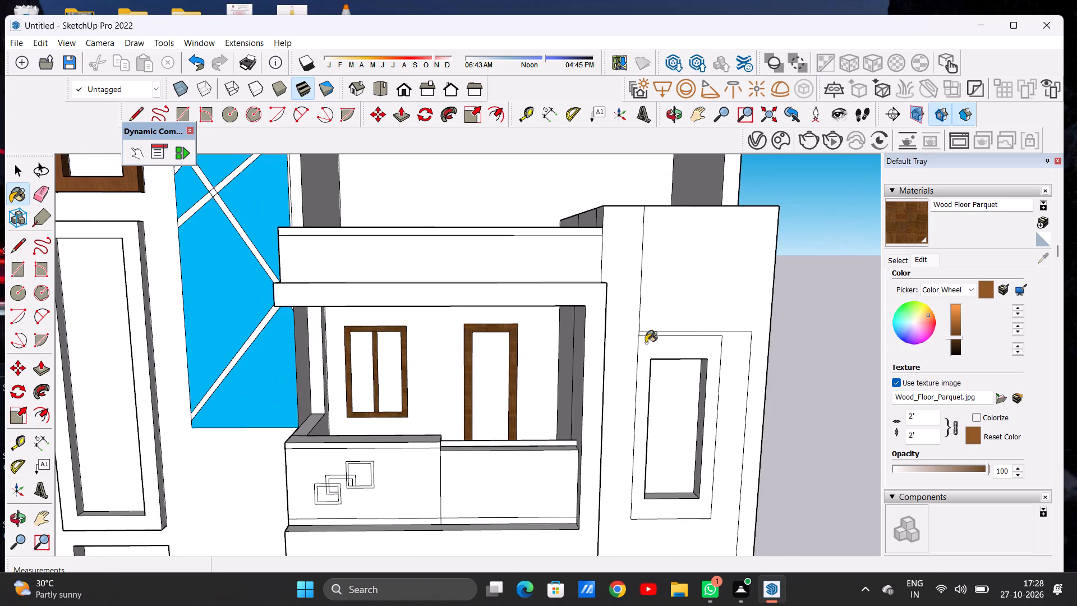
left_click(900, 263)
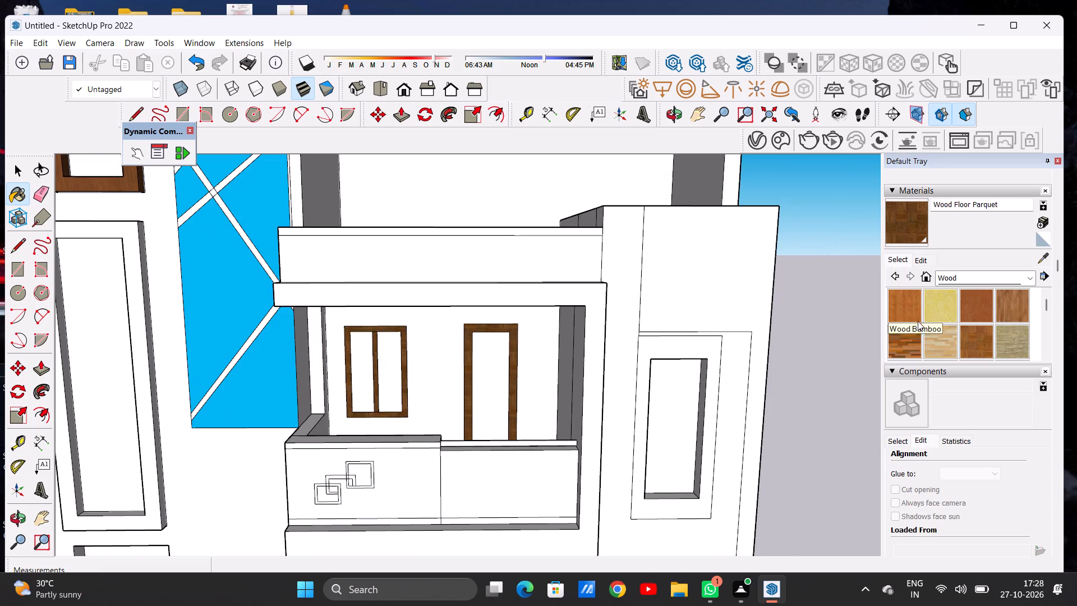
scroll(933, 330, "down", 1)
scroll(933, 330, "up", 1)
left_click(978, 306)
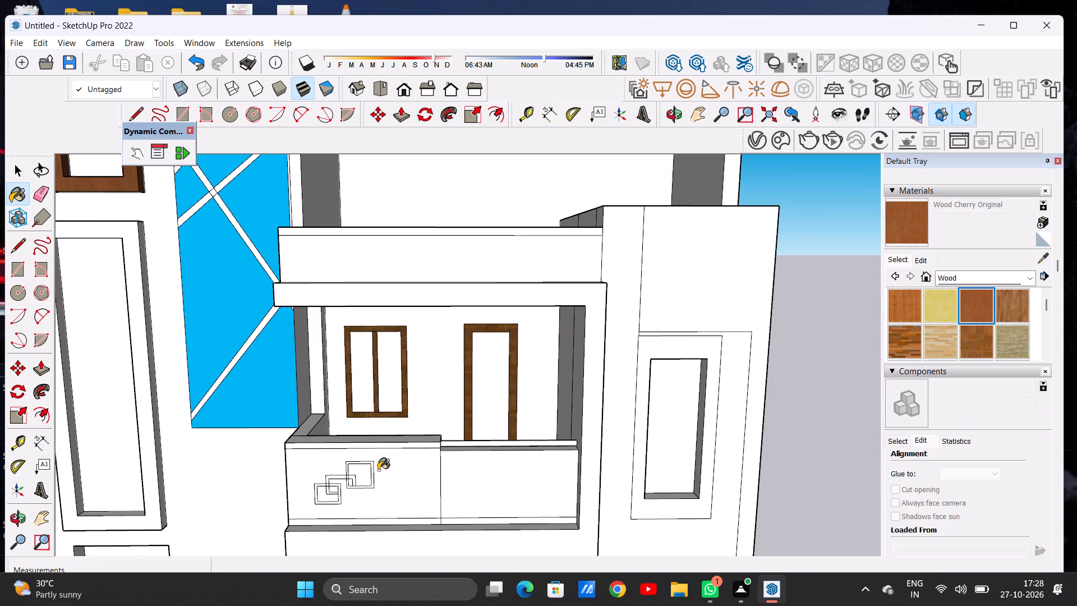
scroll(380, 400, "down", 6)
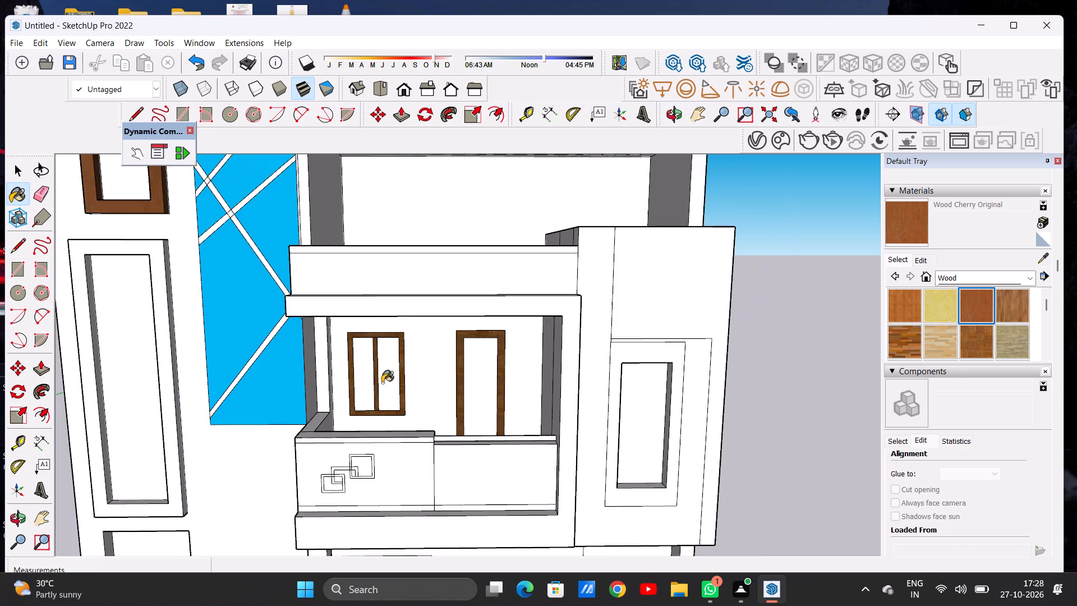
scroll(386, 372, "down", 9)
scroll(397, 465, "up", 13)
scroll(374, 497, "down", 1)
scroll(374, 497, "up", 11)
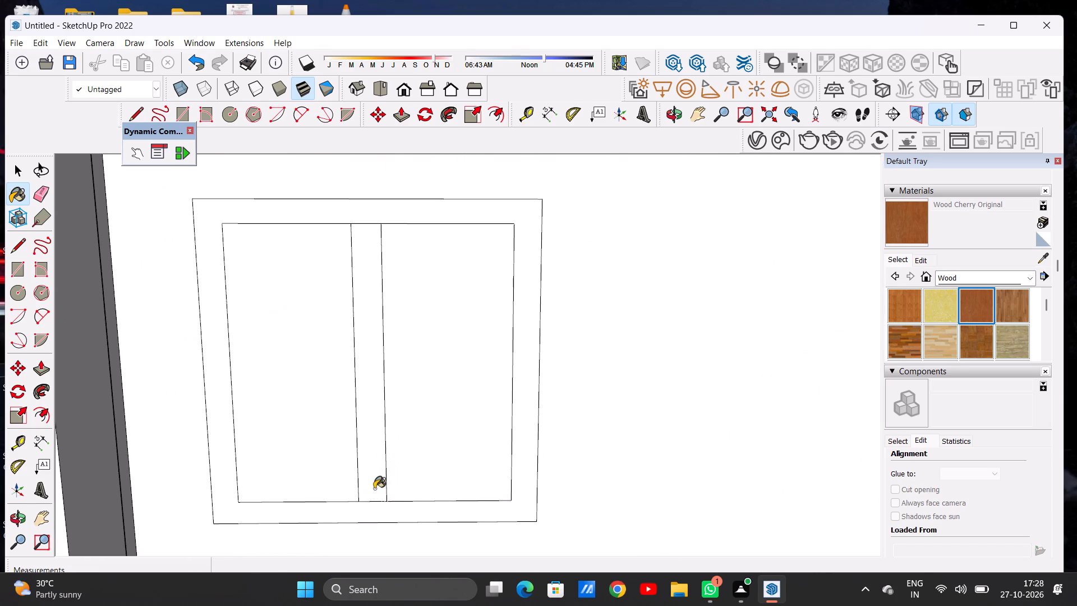
left_click(374, 489)
left_click(380, 514)
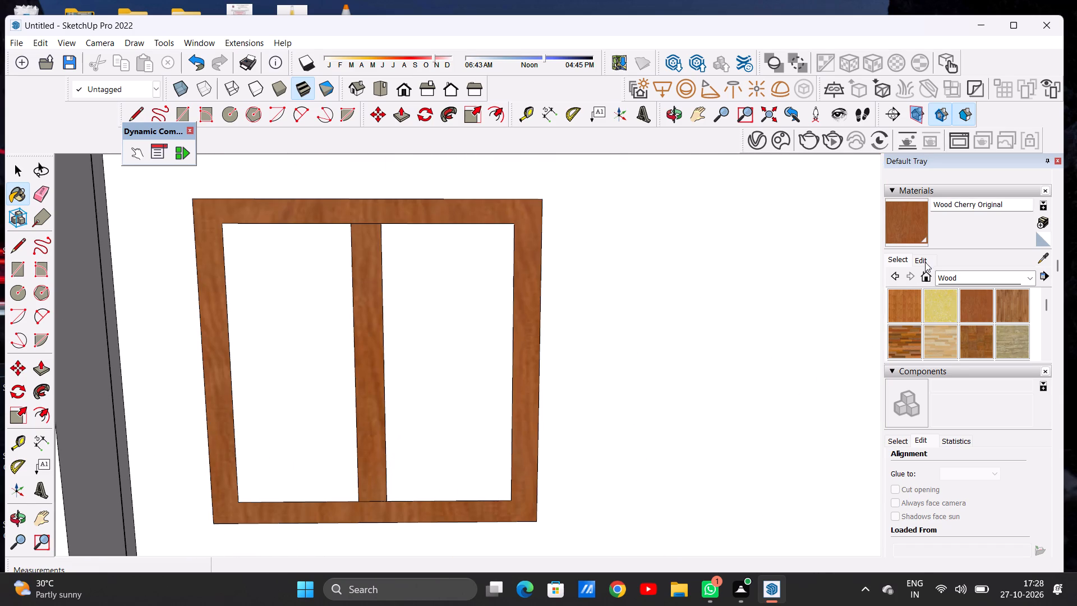
Darken the Wood Cherry Original material to a deep brown by lowering its colour brightness.
left_click(925, 257)
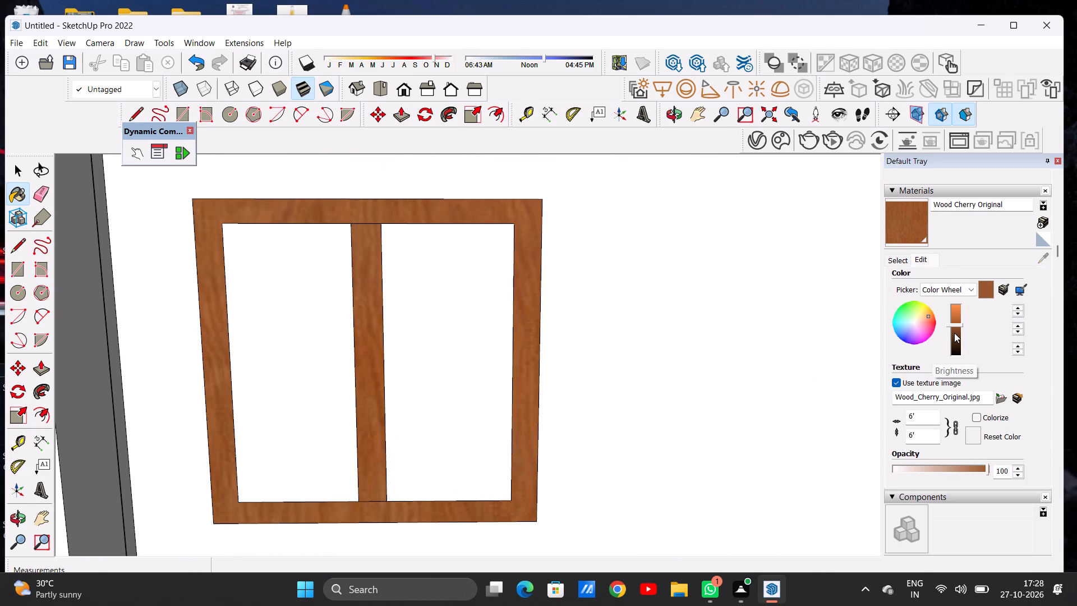
left_click(954, 333)
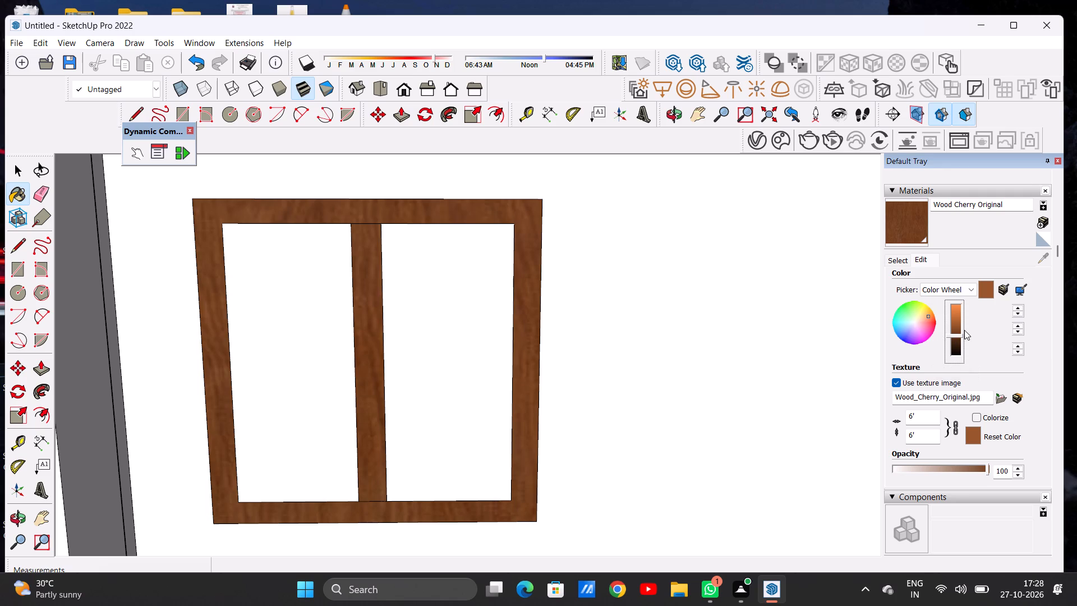
left_click(955, 341)
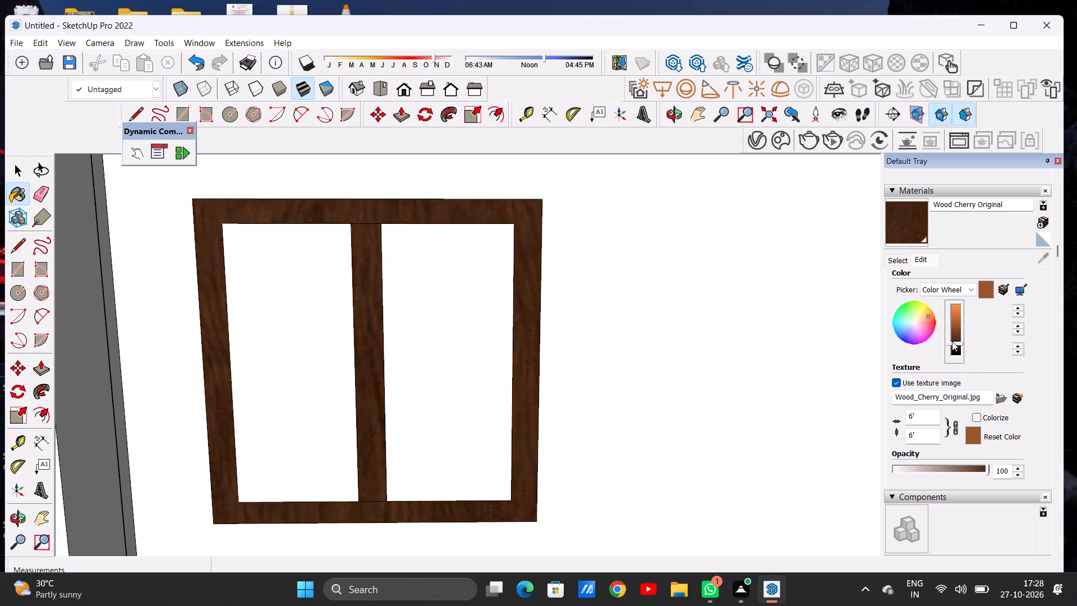
Examine the dark wood frames of the ground-floor window, balcony window and balcony door against the whole facade.
scroll(436, 348, "down", 8)
scroll(366, 351, "down", 7)
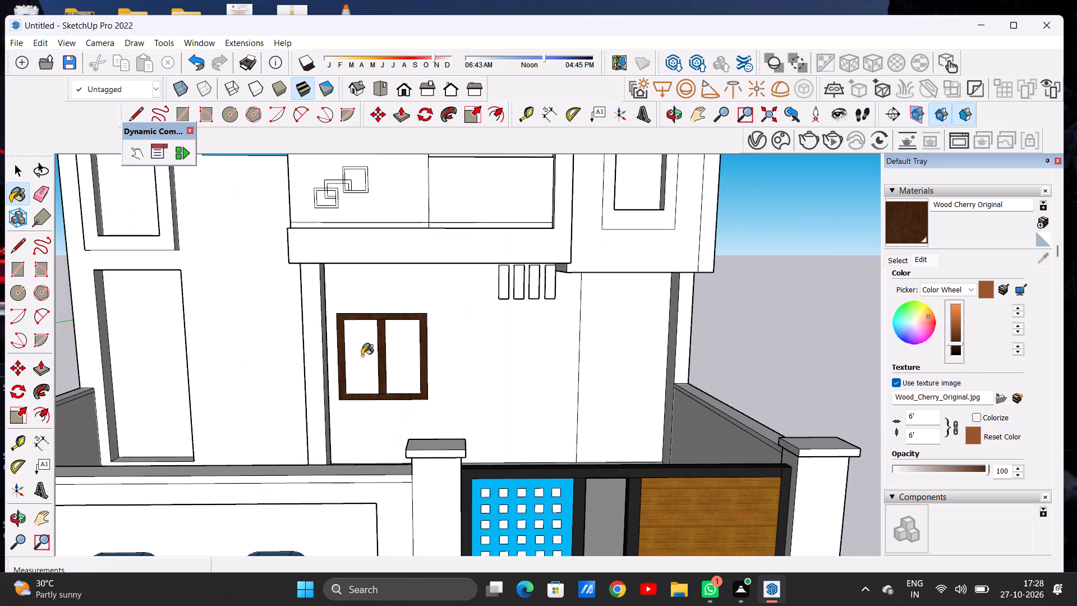
scroll(369, 379, "down", 2)
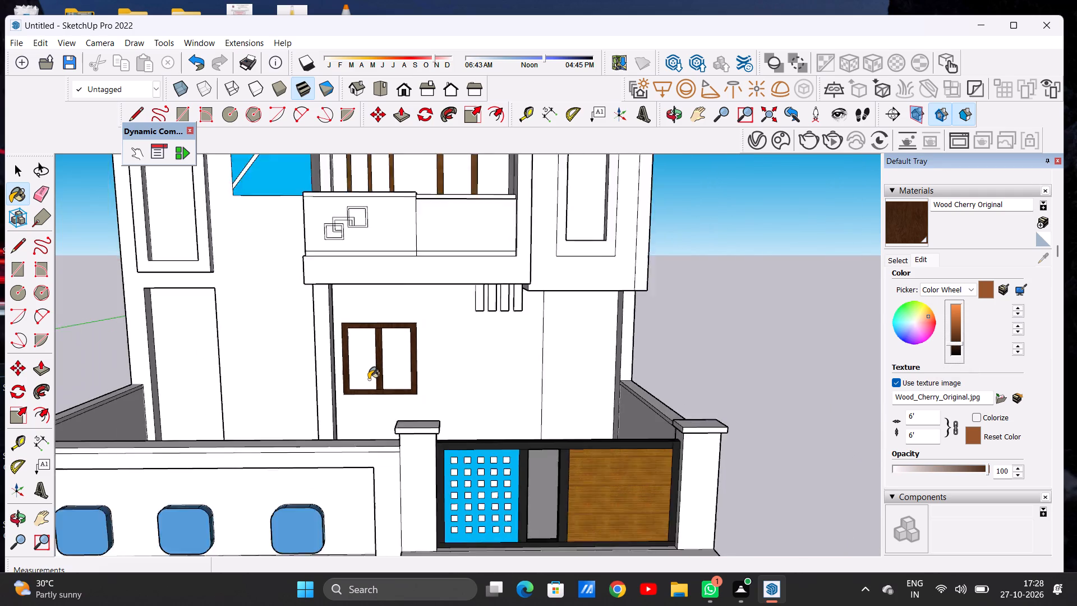
scroll(369, 379, "down", 4)
scroll(378, 354, "up", 7)
middle_click_drag(418, 362, 409, 362)
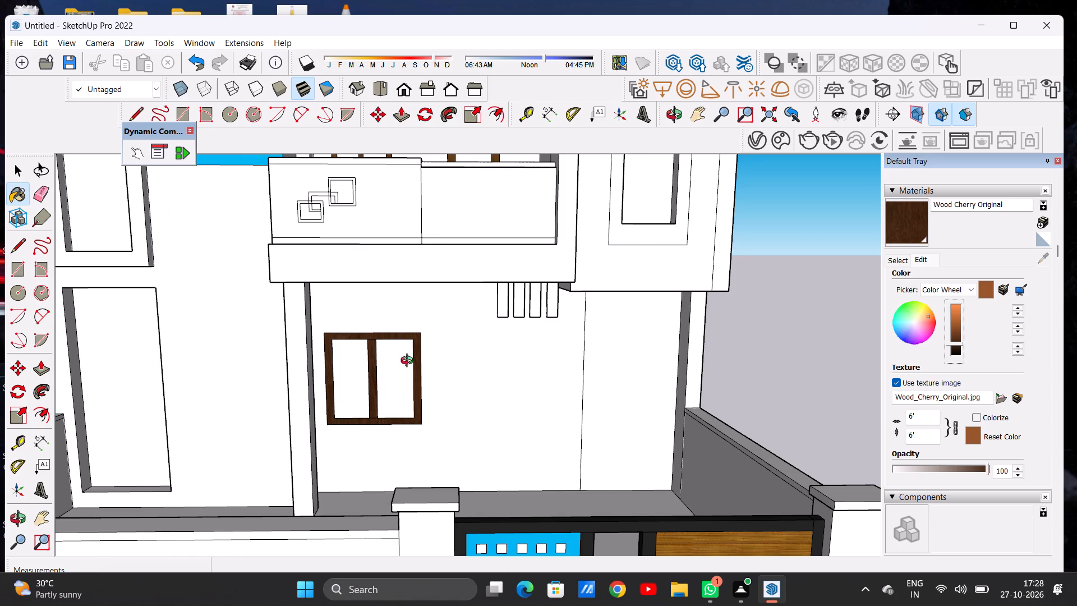
middle_click_drag(409, 362, 421, 354)
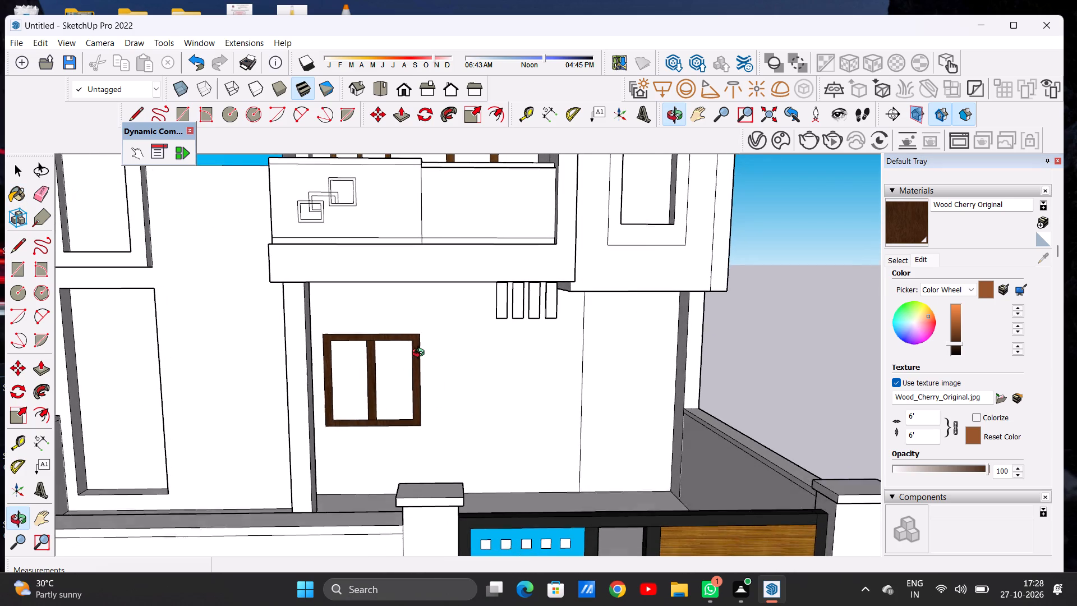
middle_click_drag(421, 354, 421, 353)
scroll(352, 416, "down", 9)
scroll(363, 313, "up", 6)
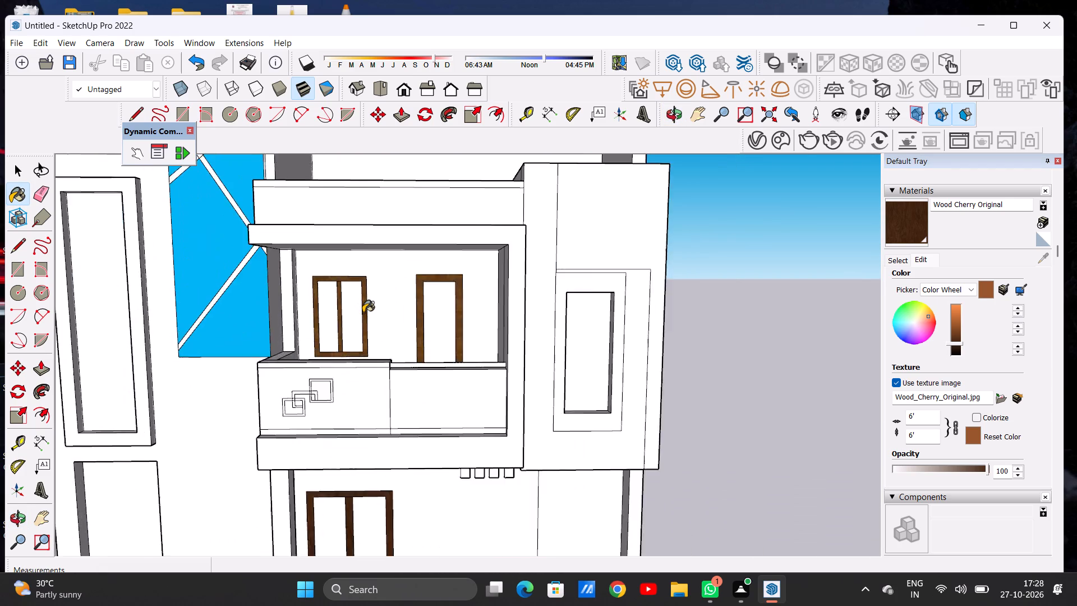
scroll(363, 313, "up", 8)
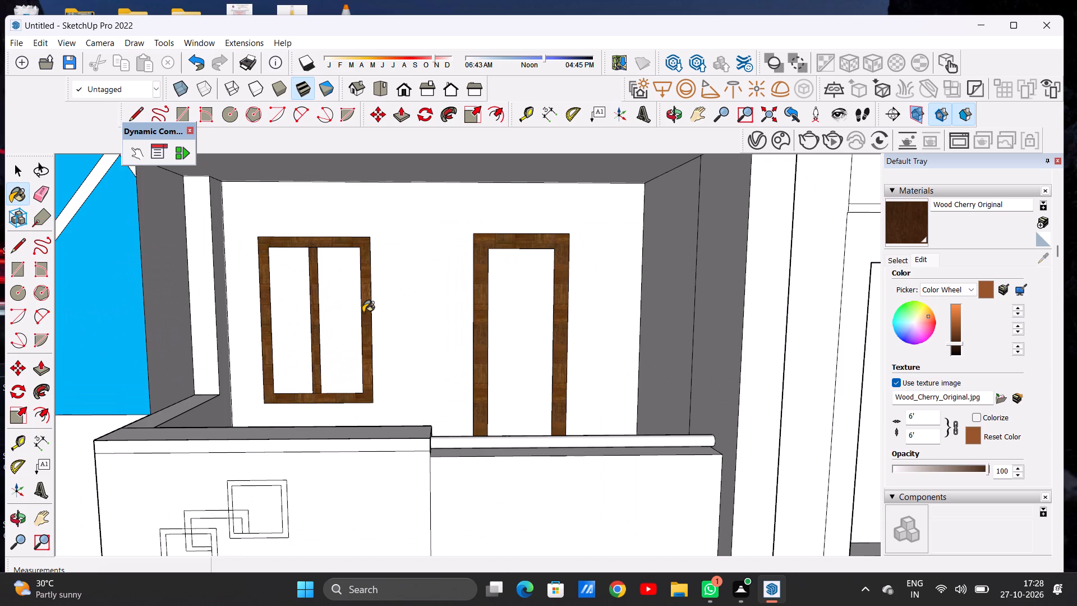
key("space")
scroll(360, 316, "down", 3)
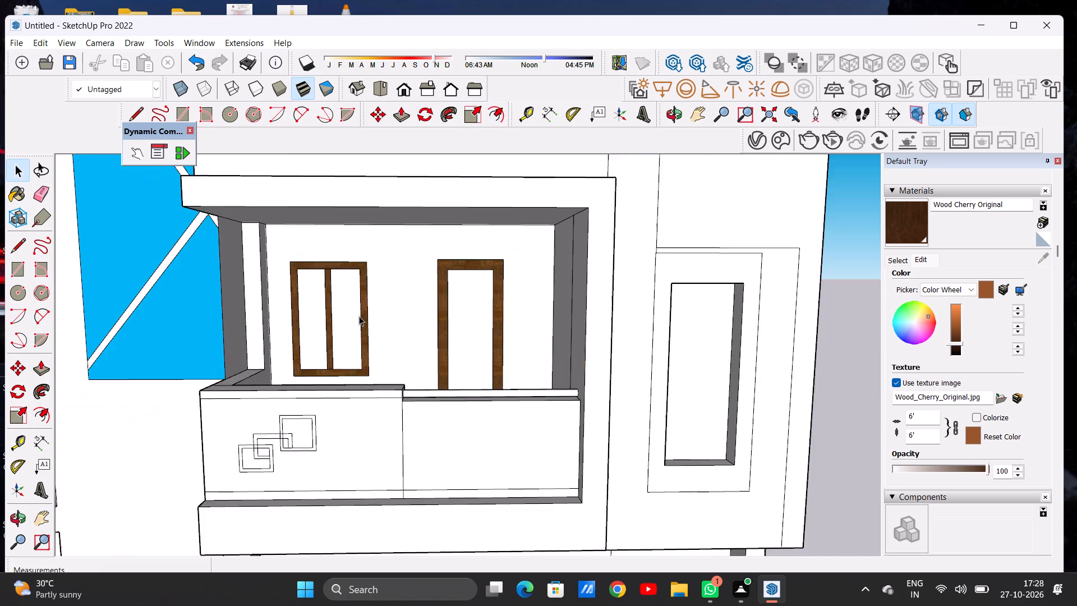
scroll(359, 316, "down", 5)
scroll(365, 327, "up", 1)
scroll(365, 327, "down", 4)
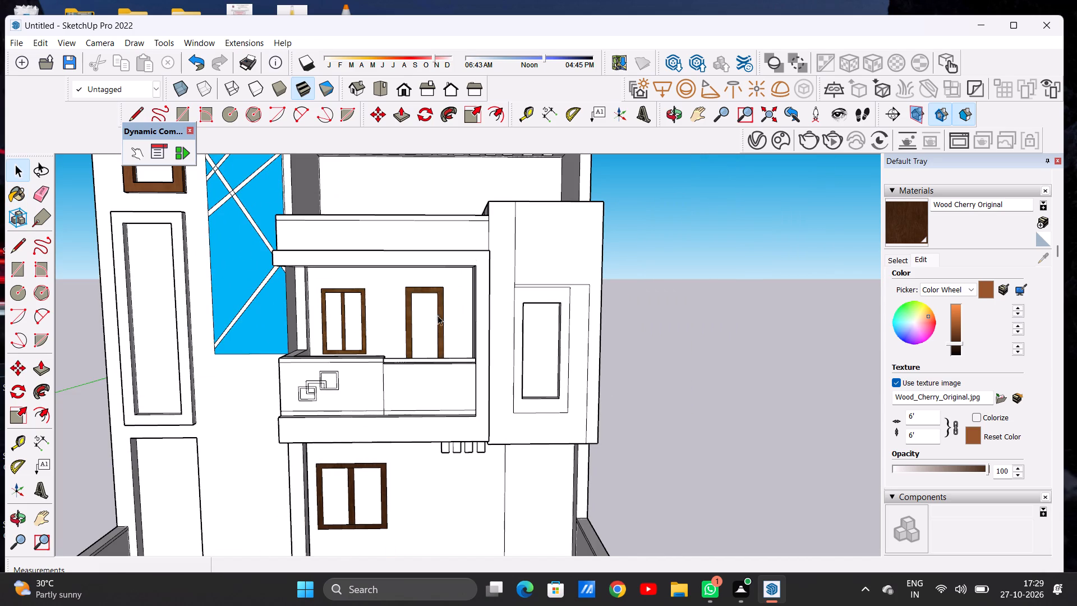
scroll(324, 355, "down", 4)
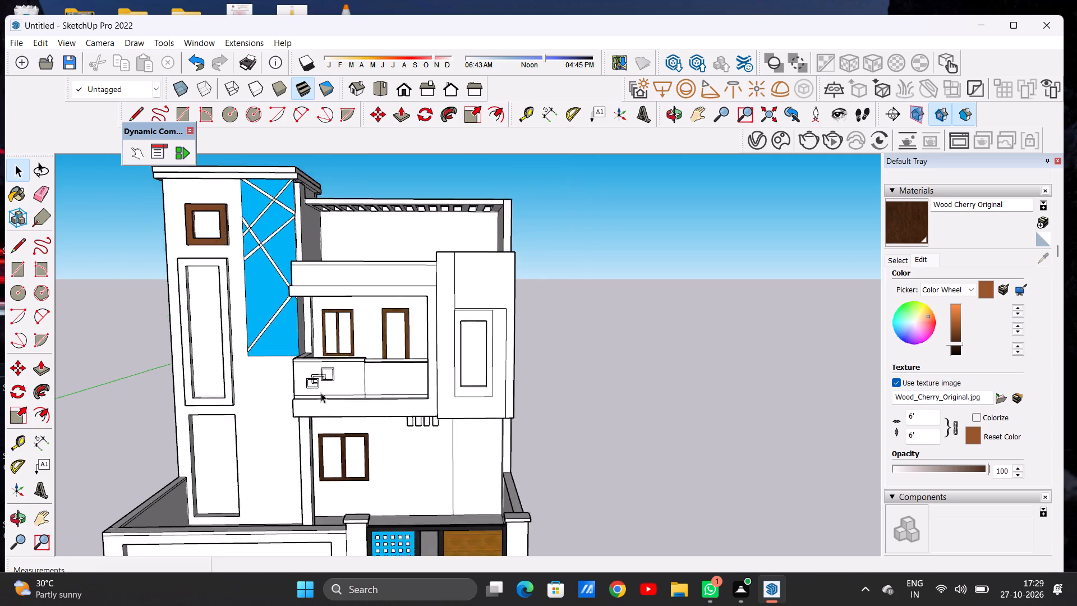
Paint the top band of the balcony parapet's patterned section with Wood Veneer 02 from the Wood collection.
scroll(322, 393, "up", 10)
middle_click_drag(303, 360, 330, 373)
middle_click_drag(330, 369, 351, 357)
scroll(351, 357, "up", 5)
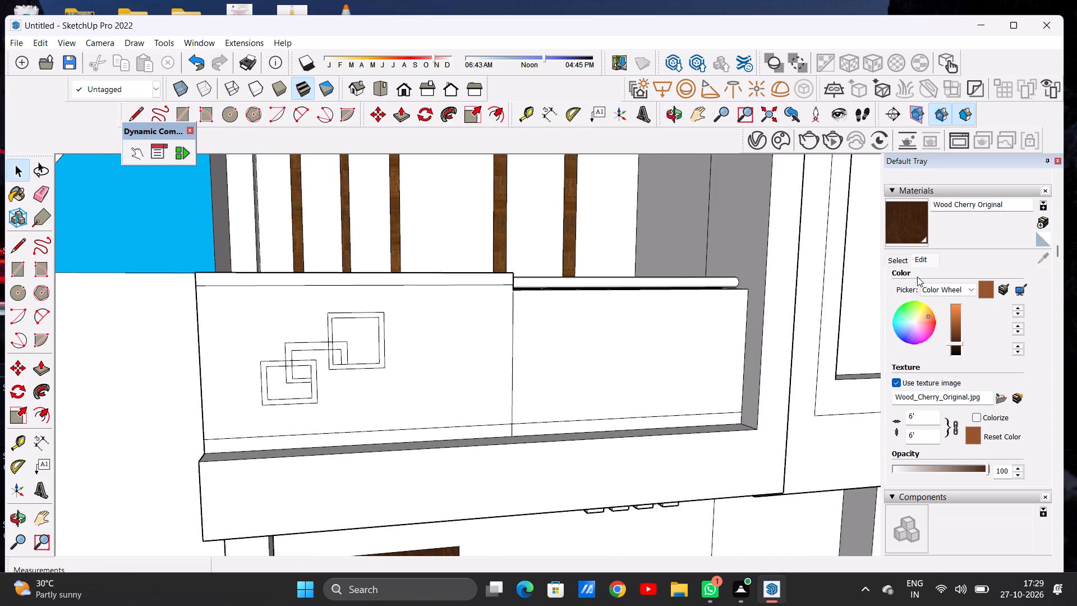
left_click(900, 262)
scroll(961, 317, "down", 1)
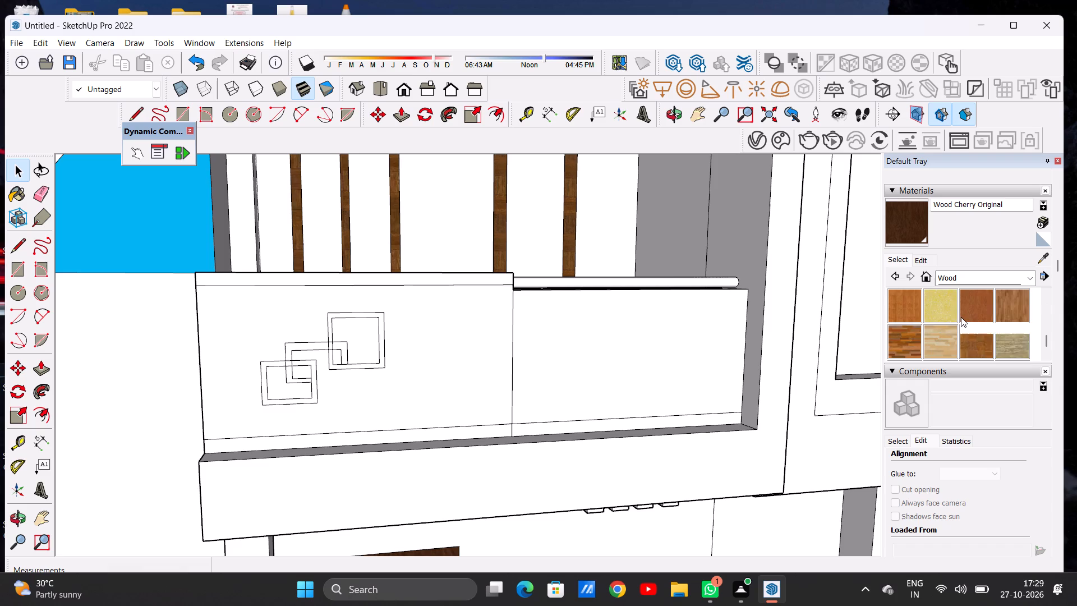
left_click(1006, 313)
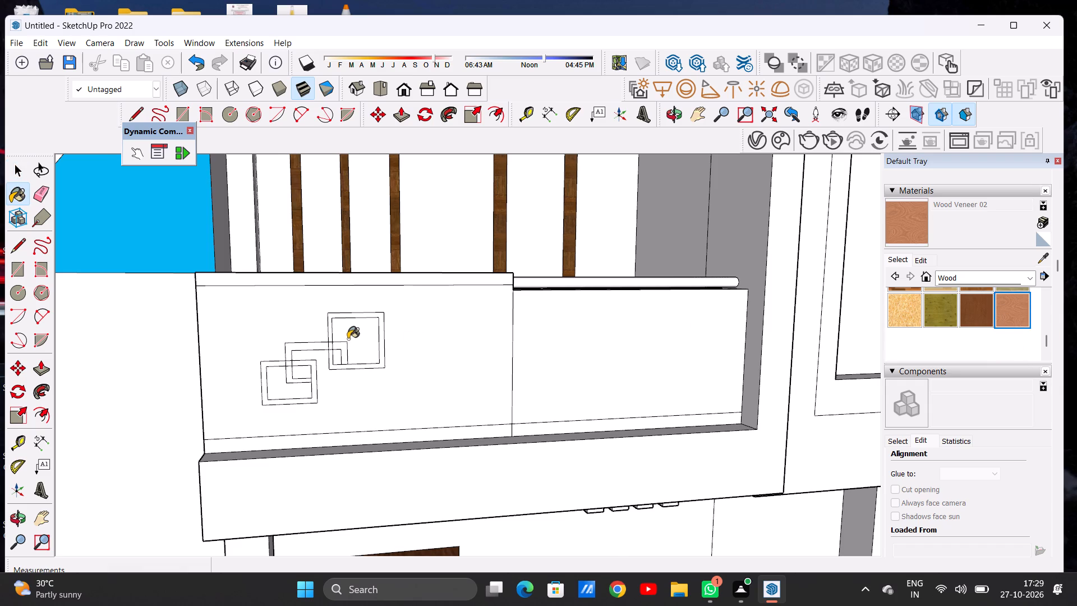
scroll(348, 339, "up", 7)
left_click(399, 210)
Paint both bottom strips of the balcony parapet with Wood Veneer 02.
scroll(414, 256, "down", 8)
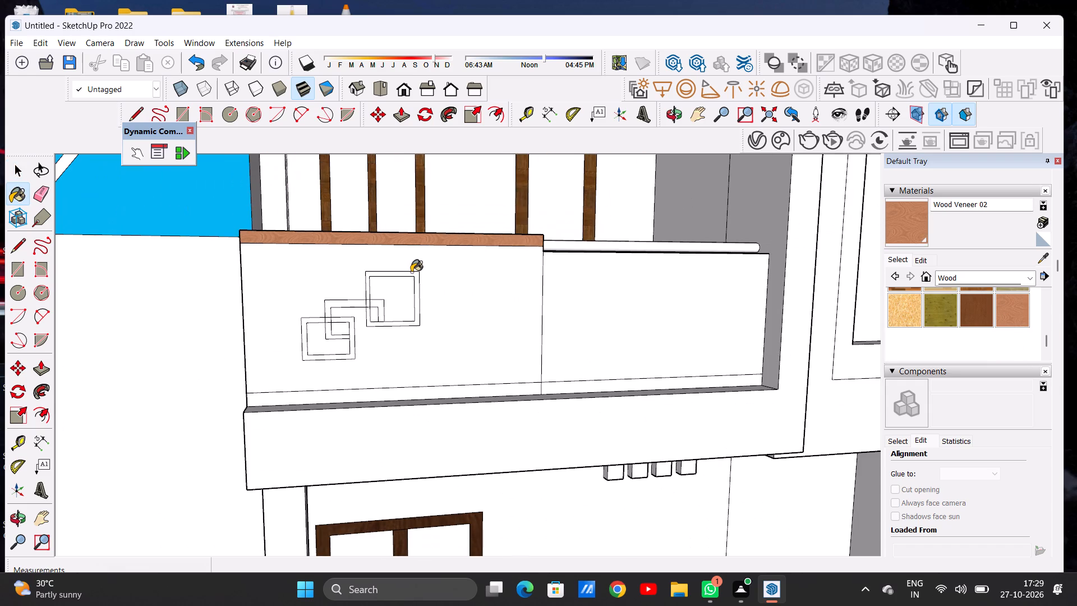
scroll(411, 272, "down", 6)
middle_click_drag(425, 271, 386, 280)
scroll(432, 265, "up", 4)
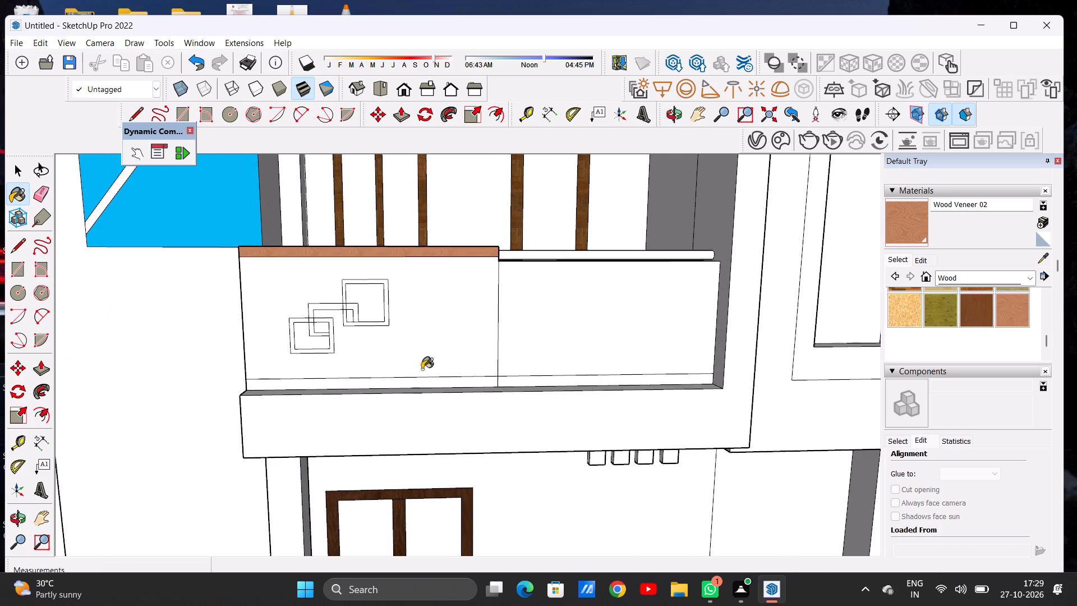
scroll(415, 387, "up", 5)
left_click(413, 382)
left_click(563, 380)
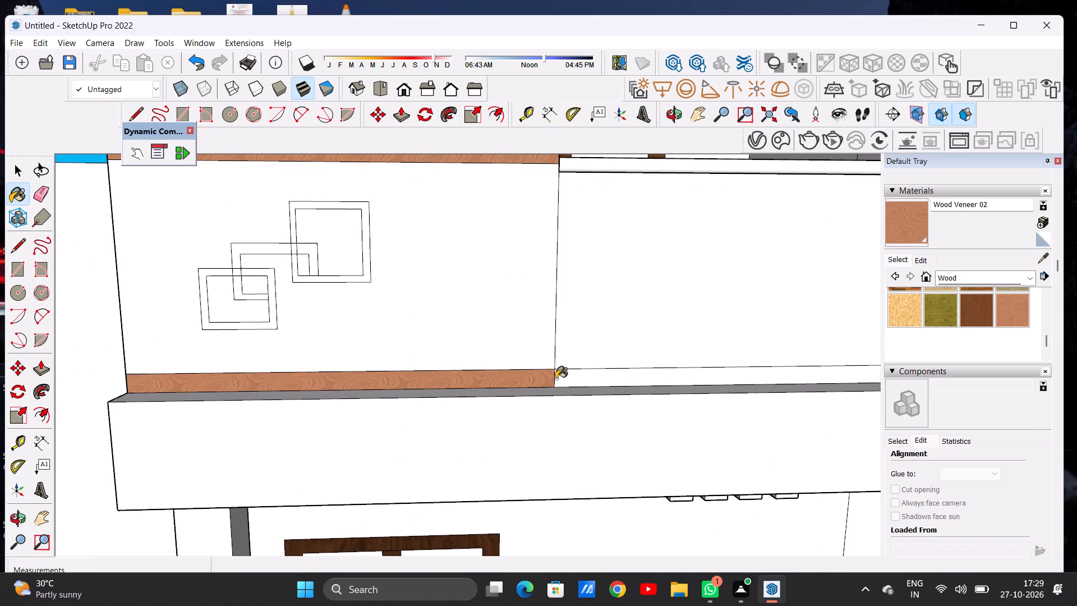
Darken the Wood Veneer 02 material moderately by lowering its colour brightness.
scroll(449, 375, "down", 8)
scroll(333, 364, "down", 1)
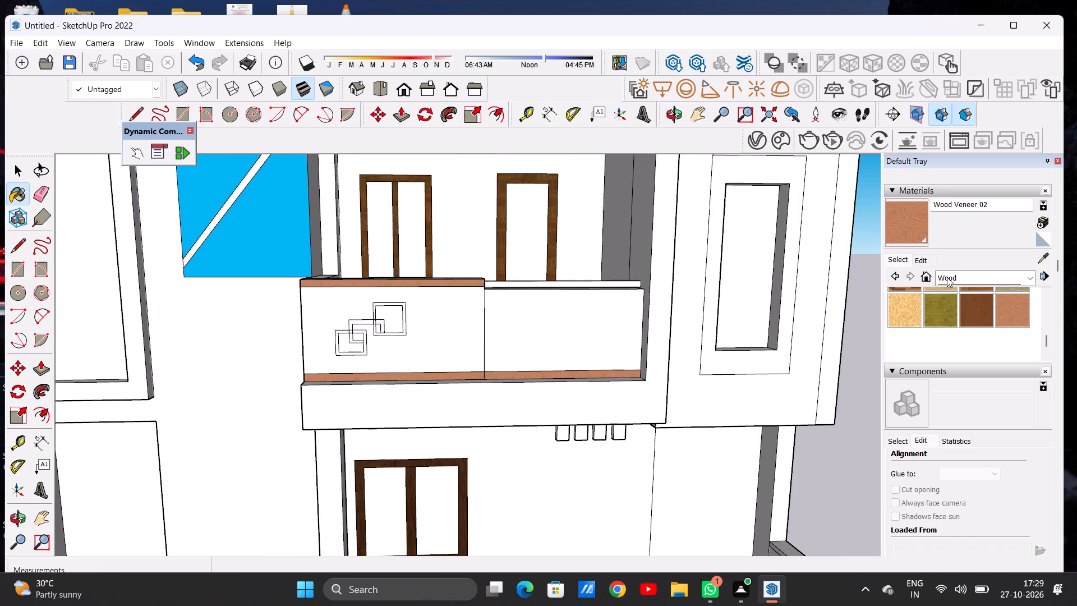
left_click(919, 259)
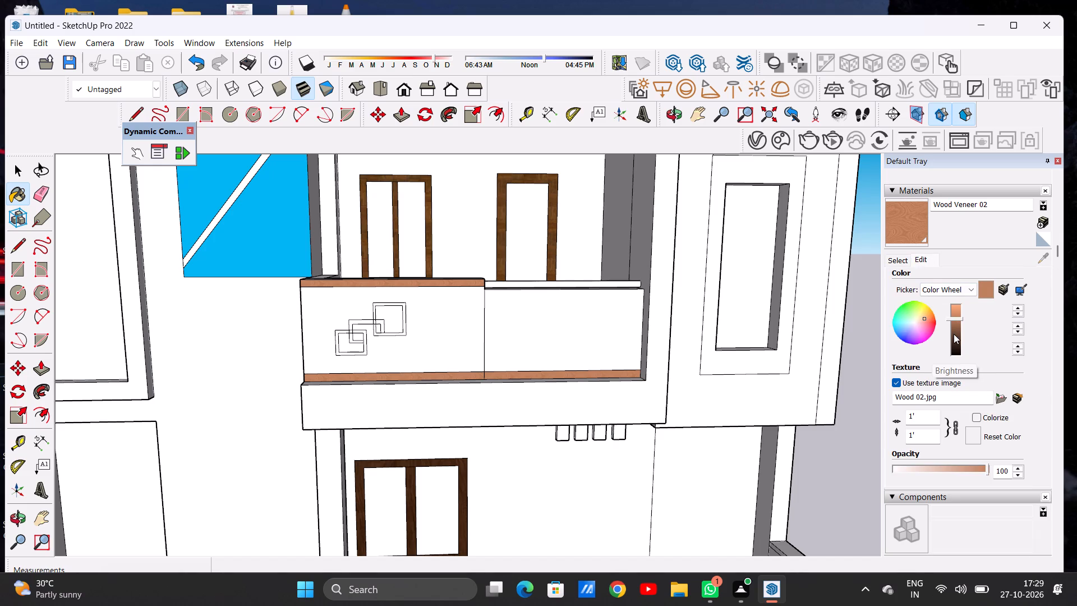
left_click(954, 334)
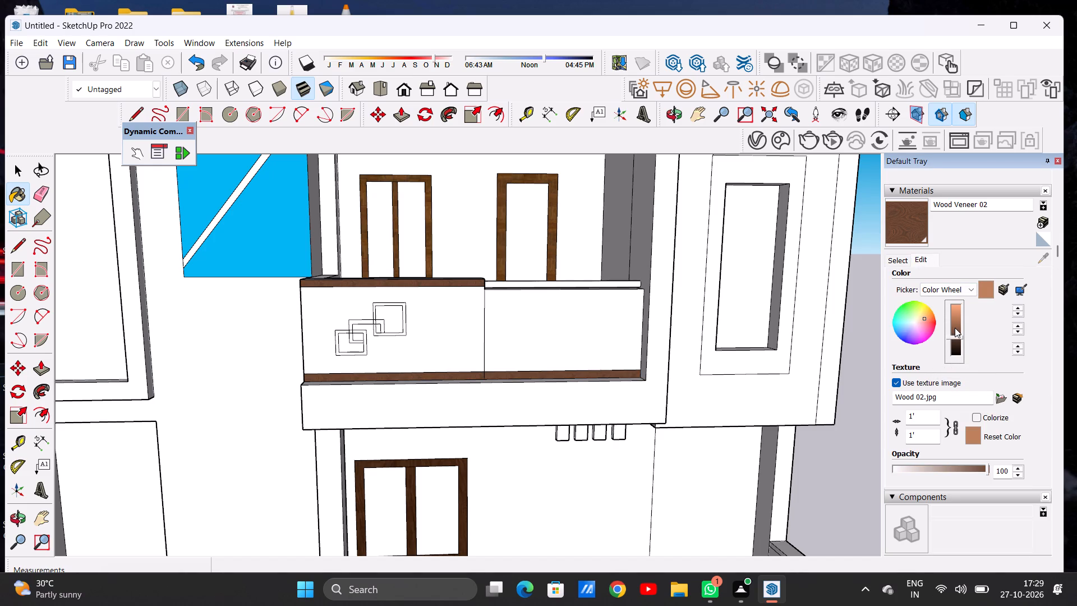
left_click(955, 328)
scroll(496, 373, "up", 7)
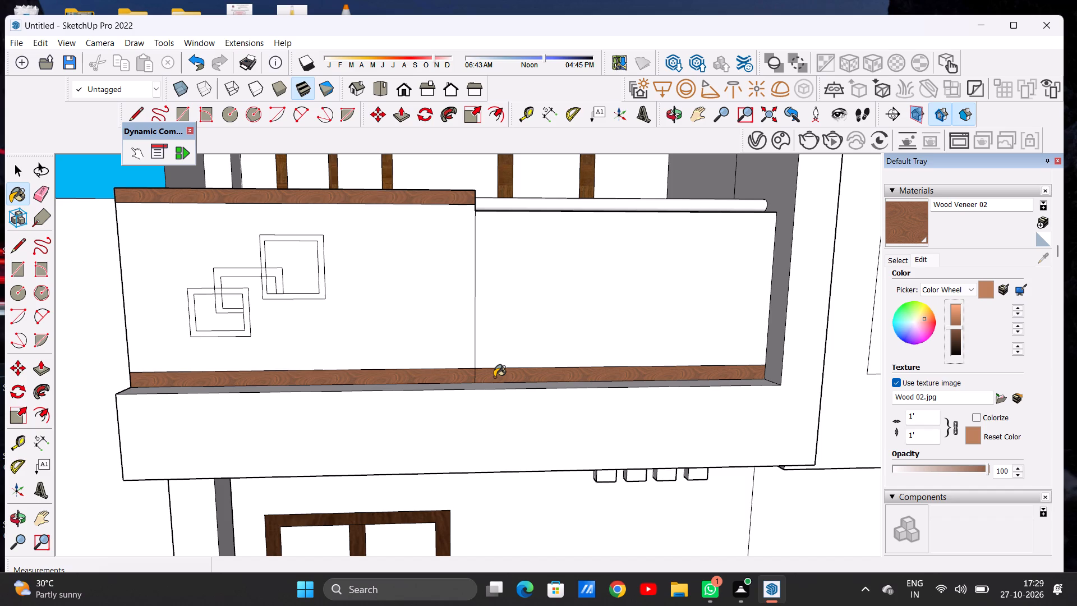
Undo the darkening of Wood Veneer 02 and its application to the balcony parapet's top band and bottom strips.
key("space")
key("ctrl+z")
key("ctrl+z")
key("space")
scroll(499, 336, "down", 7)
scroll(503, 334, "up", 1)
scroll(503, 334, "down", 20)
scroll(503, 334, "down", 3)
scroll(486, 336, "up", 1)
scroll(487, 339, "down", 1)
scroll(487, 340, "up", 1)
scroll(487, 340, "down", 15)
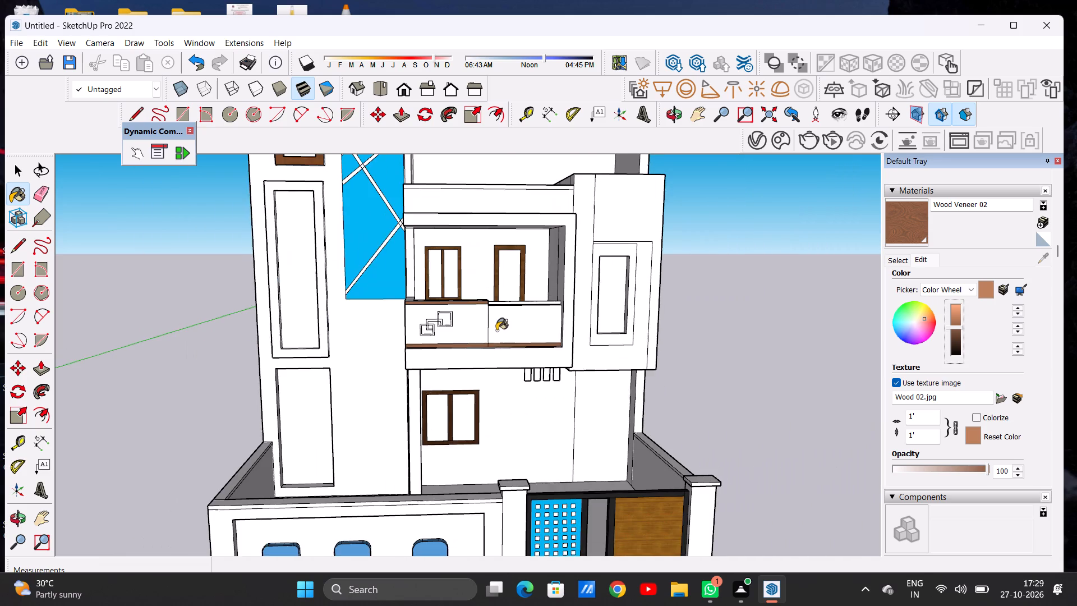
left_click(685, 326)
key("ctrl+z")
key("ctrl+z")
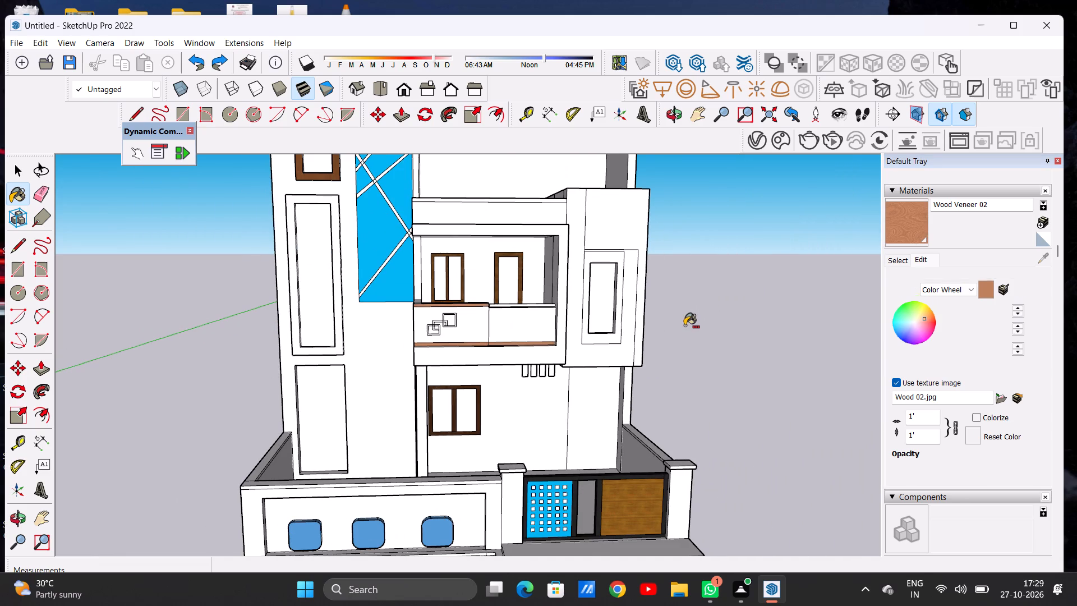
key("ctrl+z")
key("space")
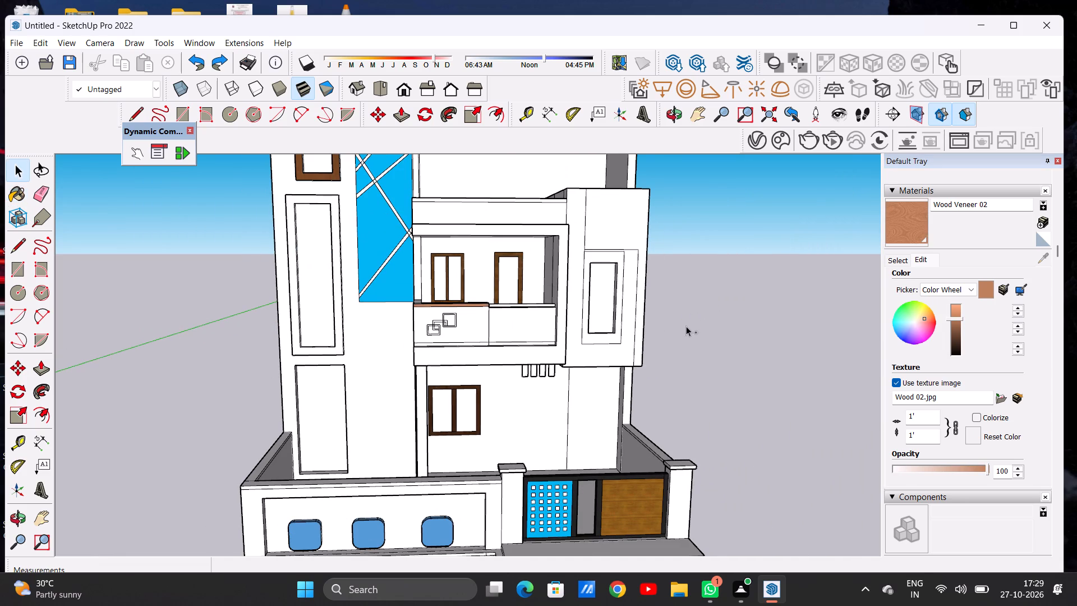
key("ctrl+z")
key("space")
Examine the whole facade, then the balcony and the slatted terrace pergola from below.
middle_click_drag(603, 329, 563, 323)
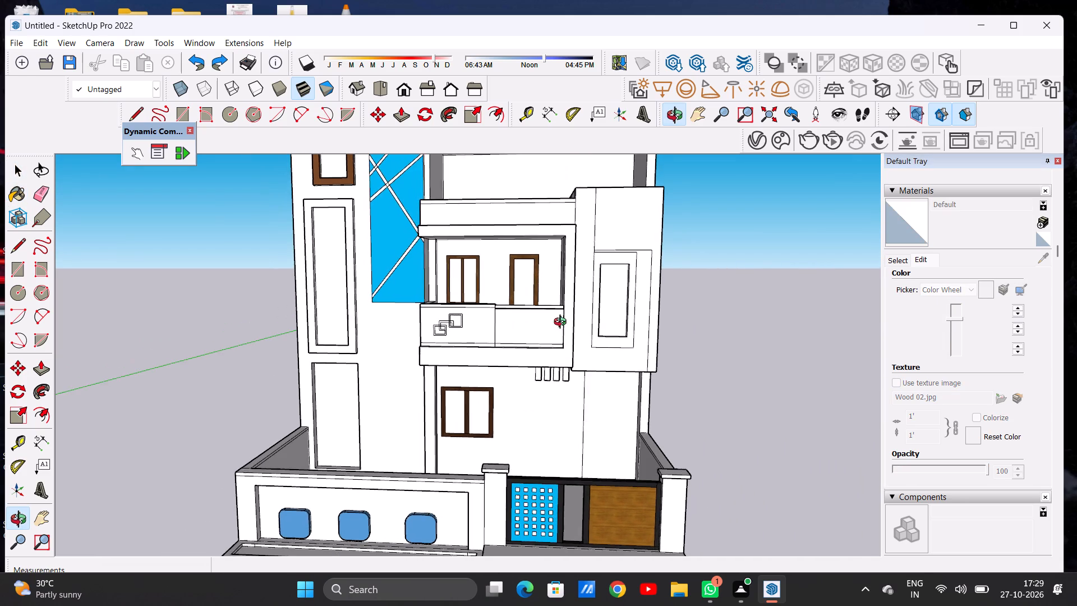
middle_click_drag(563, 323, 565, 324)
scroll(583, 337, "down", 5)
middle_click_drag(586, 289, 599, 290)
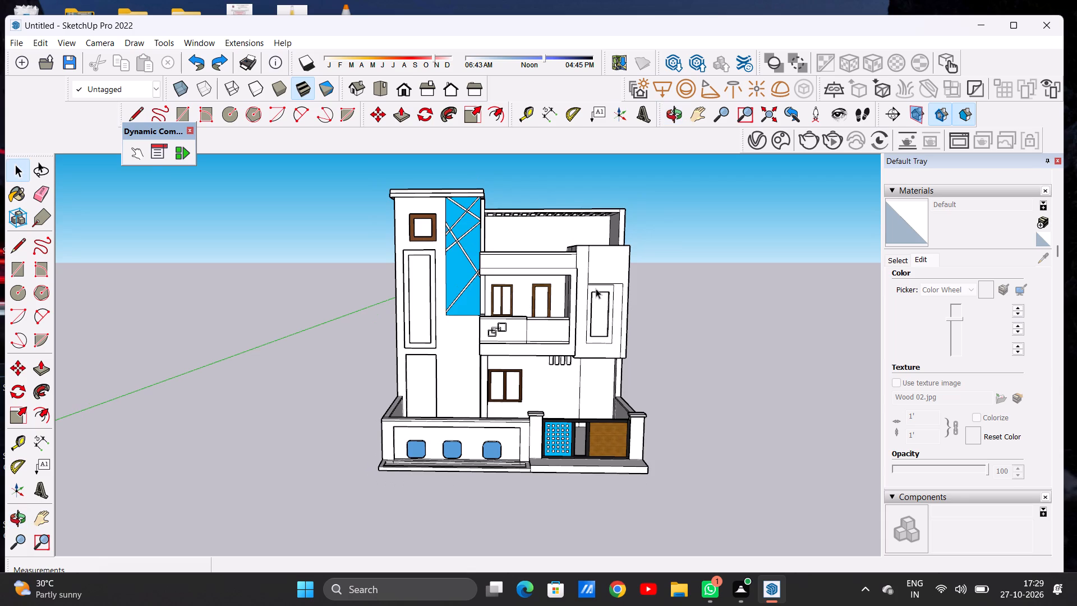
scroll(595, 283, "up", 3)
middle_click_drag(571, 282, 563, 163)
scroll(564, 210, "up", 10)
scroll(579, 240, "down", 1)
scroll(579, 240, "up", 4)
middle_click_drag(567, 239, 566, 260)
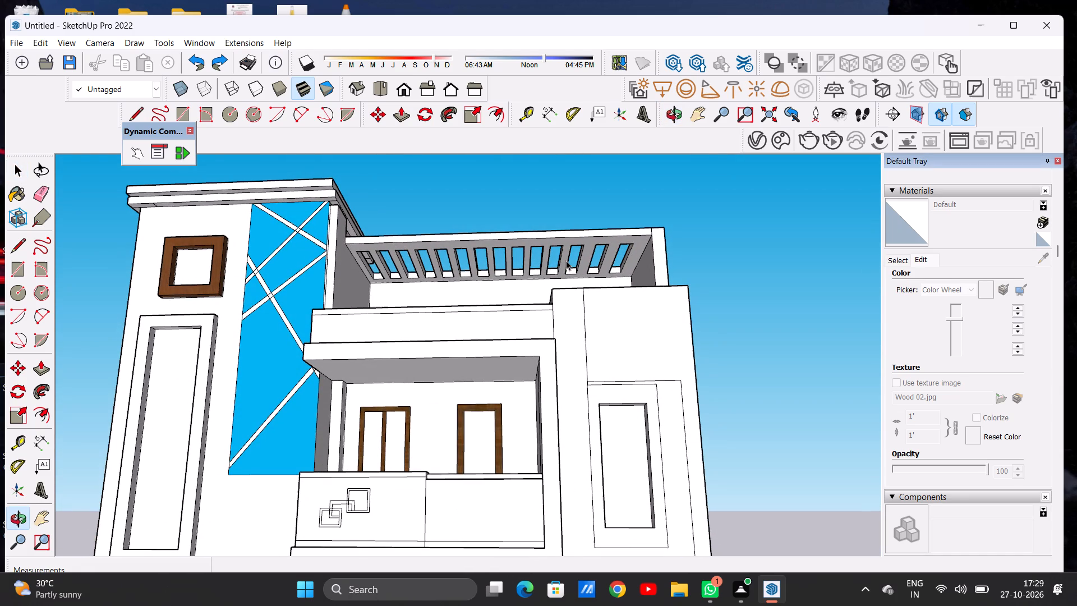
Paint the front edge beam of the terrace pergola with 0043_SaddleBrown from the Colors-Named collection.
scroll(932, 281, "up", 3)
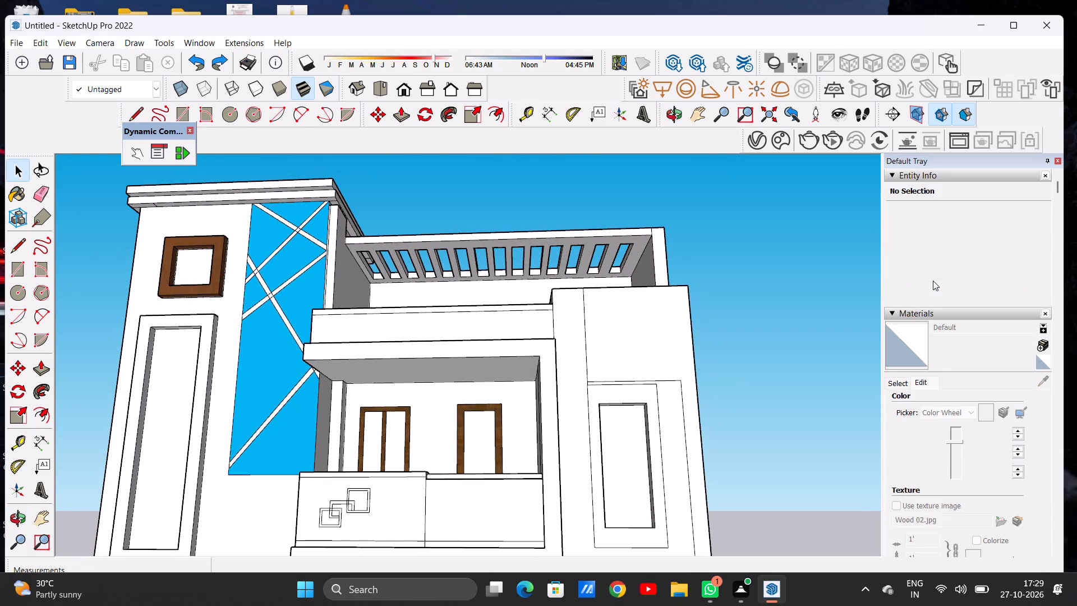
scroll(933, 281, "up", 3)
scroll(933, 281, "down", 1)
scroll(934, 286, "up", 14)
scroll(924, 267, "down", 2)
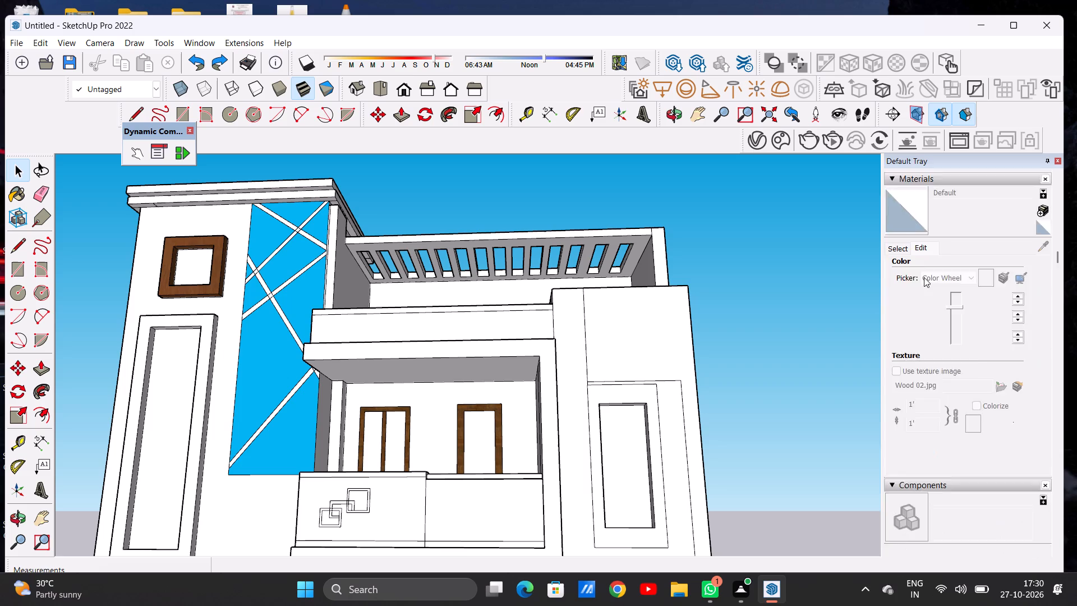
scroll(924, 277, "down", 1)
scroll(925, 282, "up", 5)
left_click(899, 384)
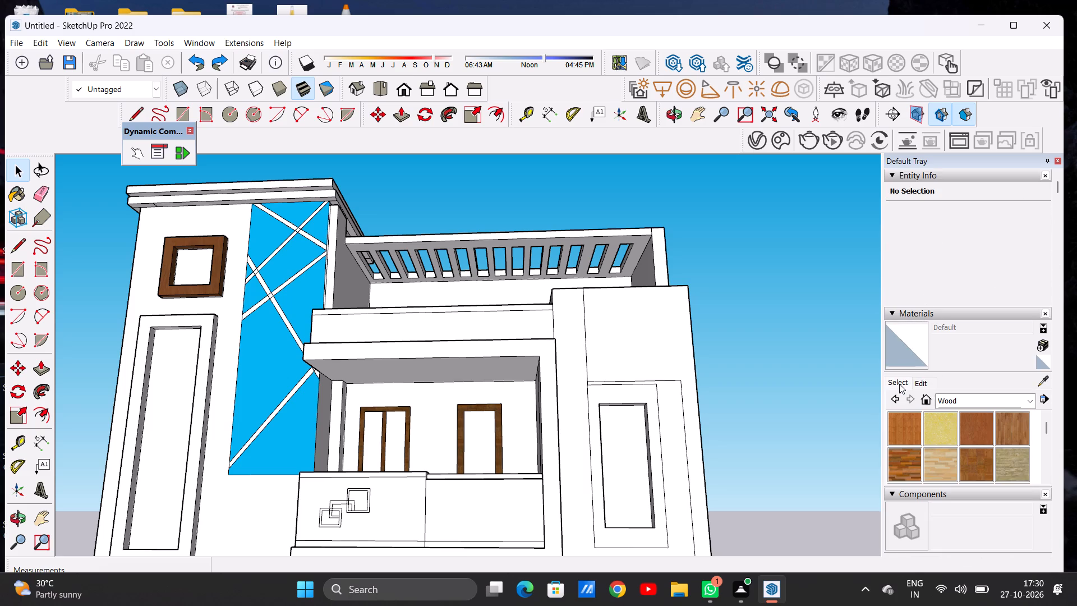
left_click(956, 400)
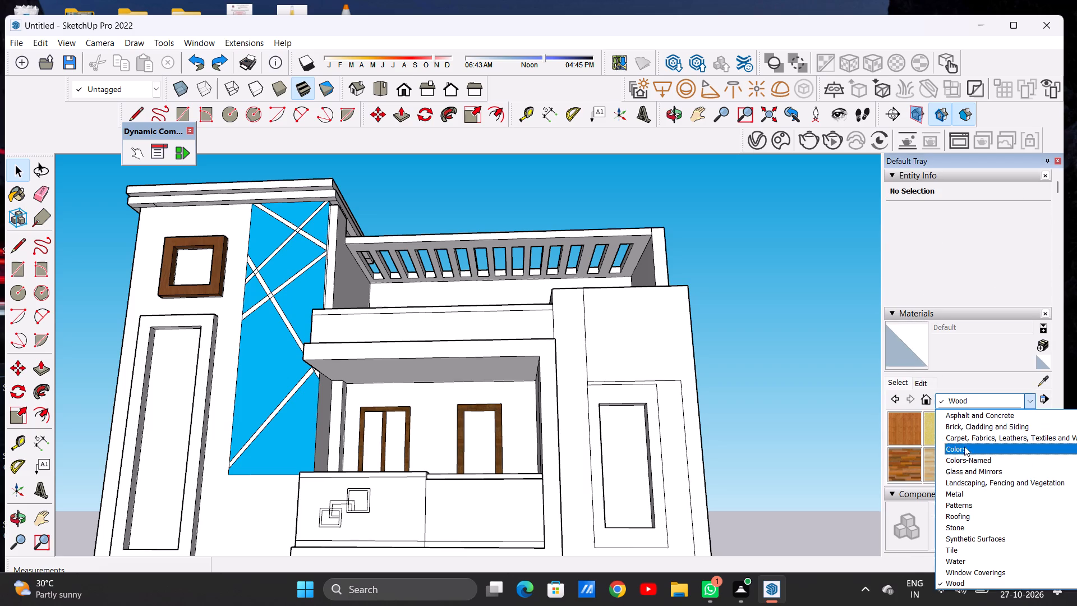
left_click(975, 461)
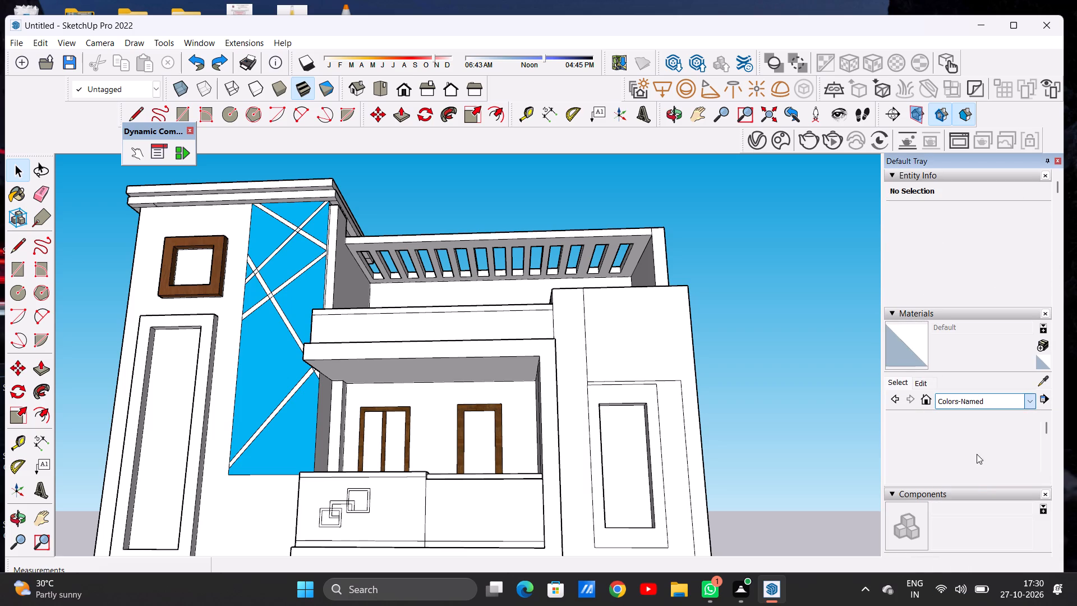
scroll(964, 423, "down", 5)
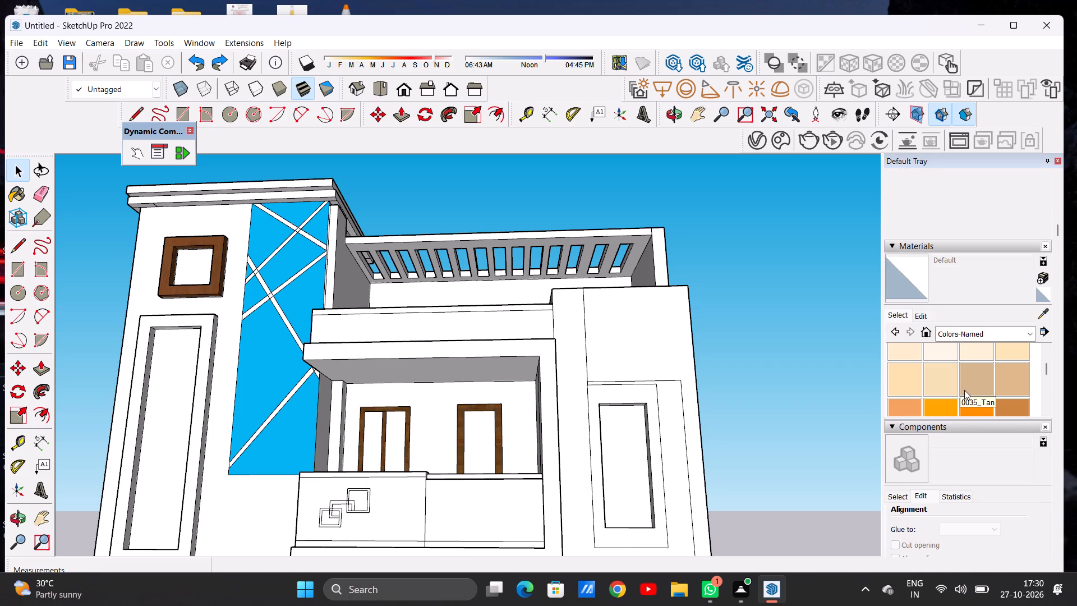
scroll(964, 390, "down", 2)
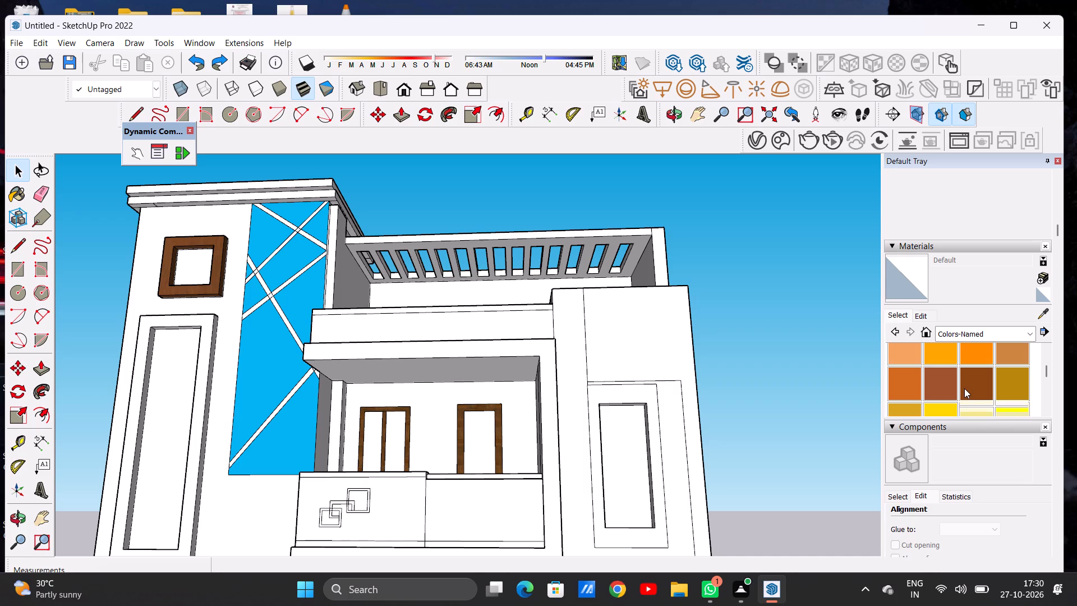
scroll(964, 388, "up", 1)
left_click(975, 387)
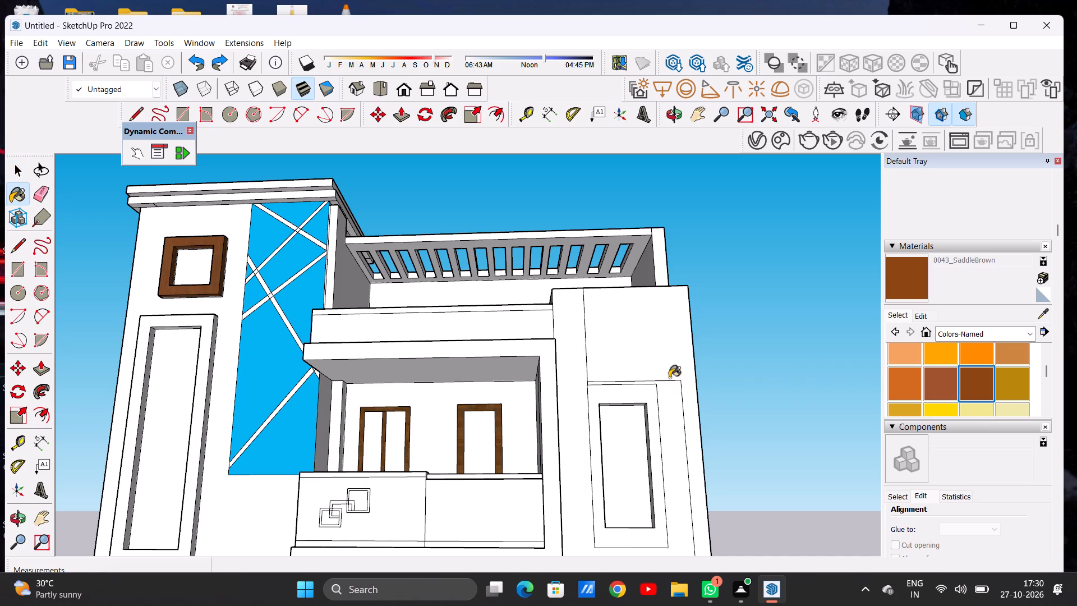
scroll(307, 263, "up", 7)
middle_click_drag(358, 246, 383, 329)
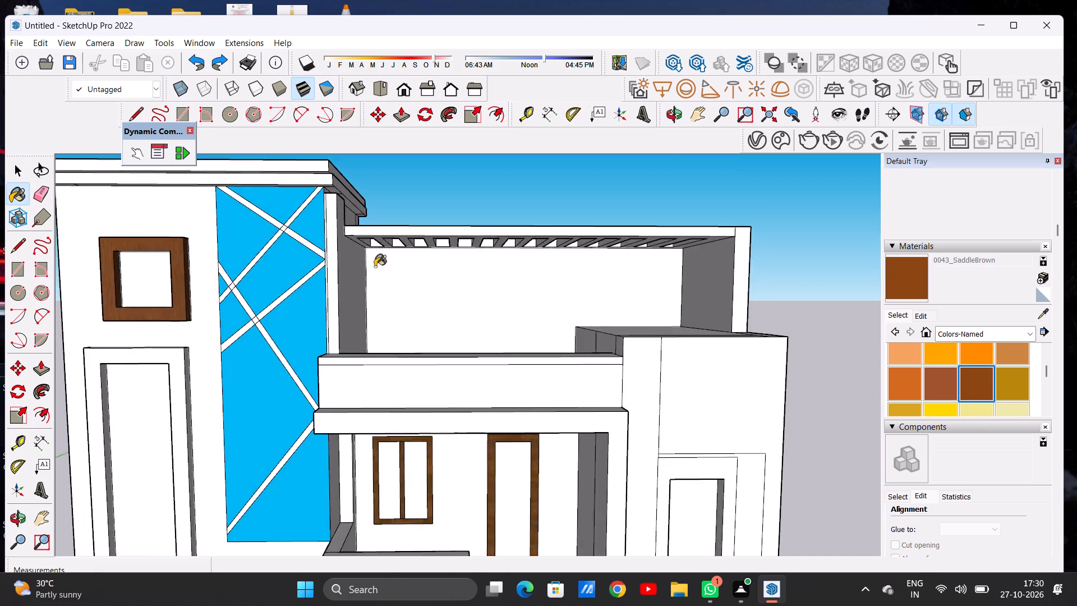
middle_click_drag(375, 267, 355, 260)
scroll(364, 215, "up", 11)
left_click(373, 245)
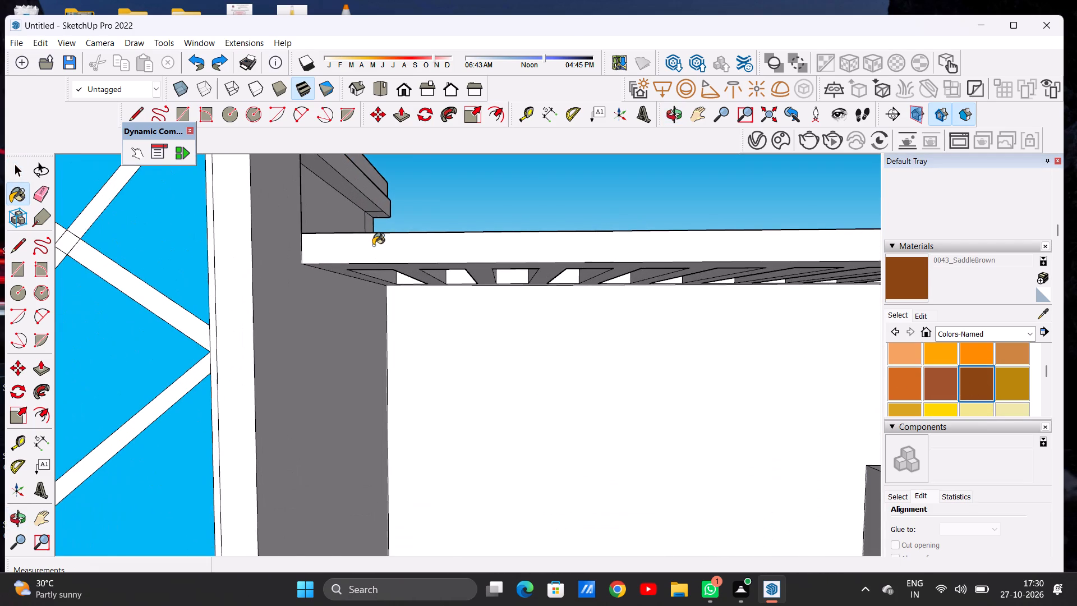
Darken the 0043_SaddleBrown material to a very dark brown by lowering its colour brightness in two stages.
scroll(379, 246, "down", 6)
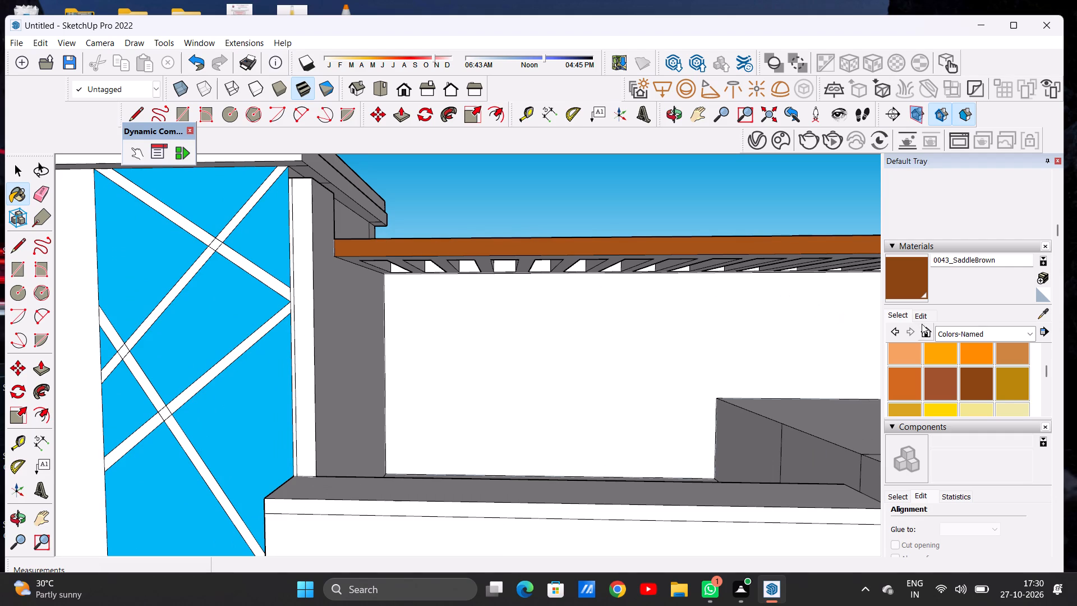
left_click(918, 315)
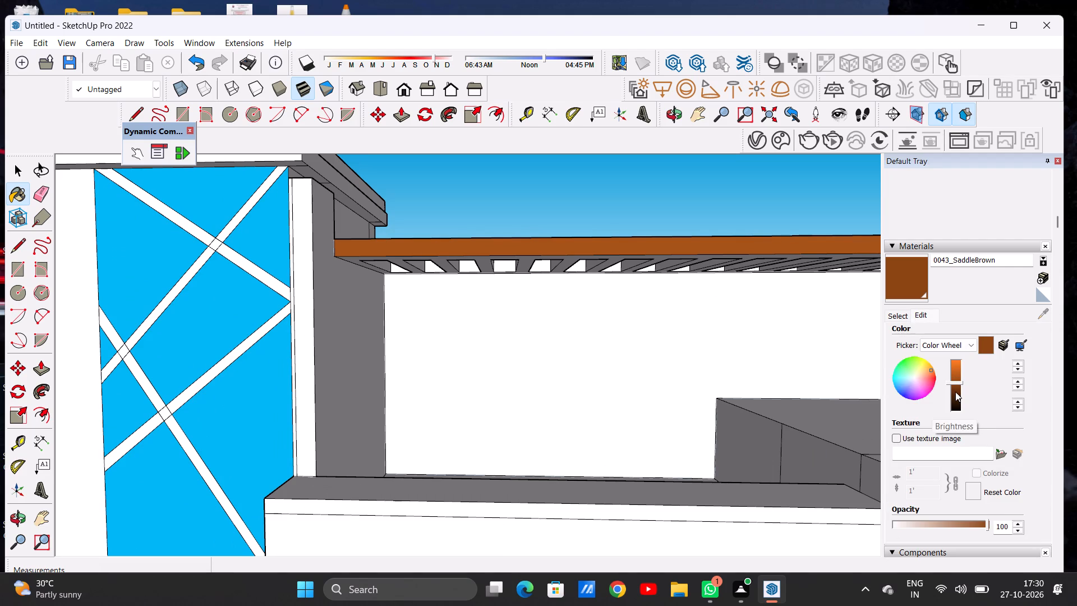
left_click(955, 392)
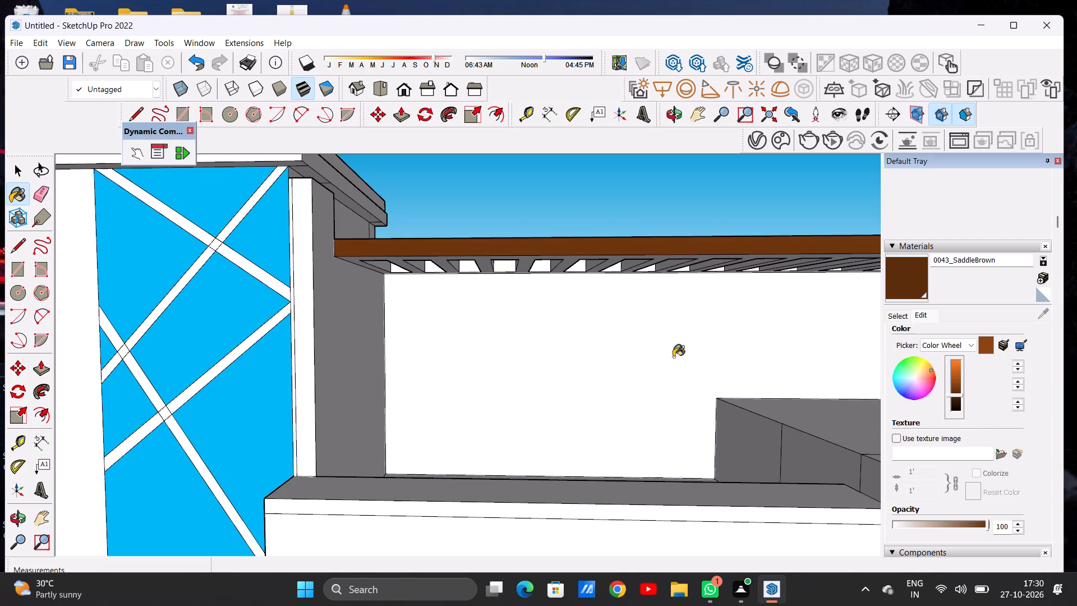
scroll(628, 346, "down", 5)
middle_click_drag(532, 327, 519, 322)
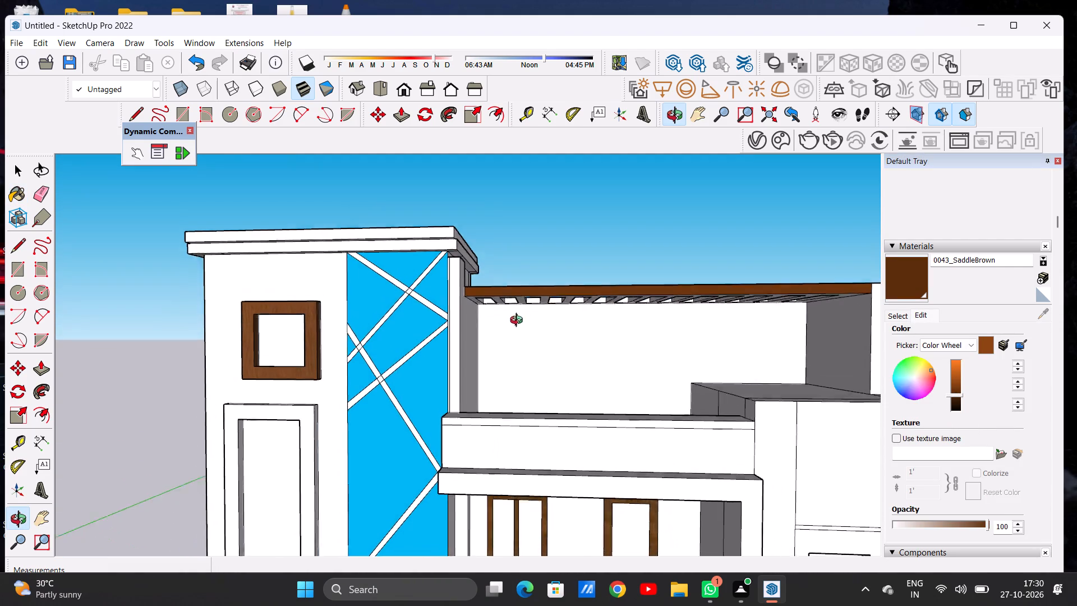
middle_click_drag(519, 322, 519, 328)
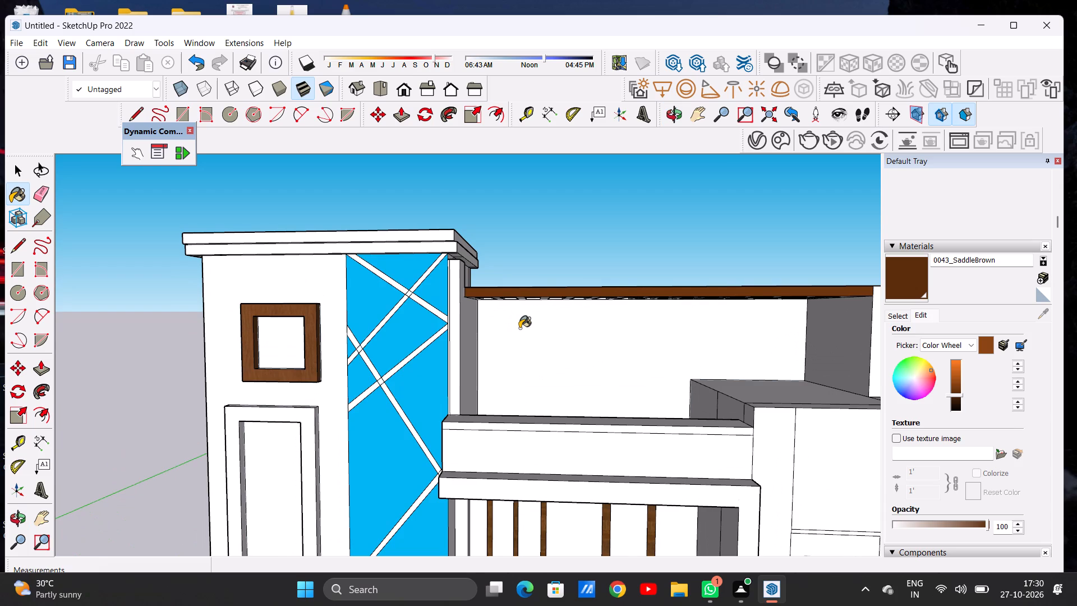
left_click(955, 398)
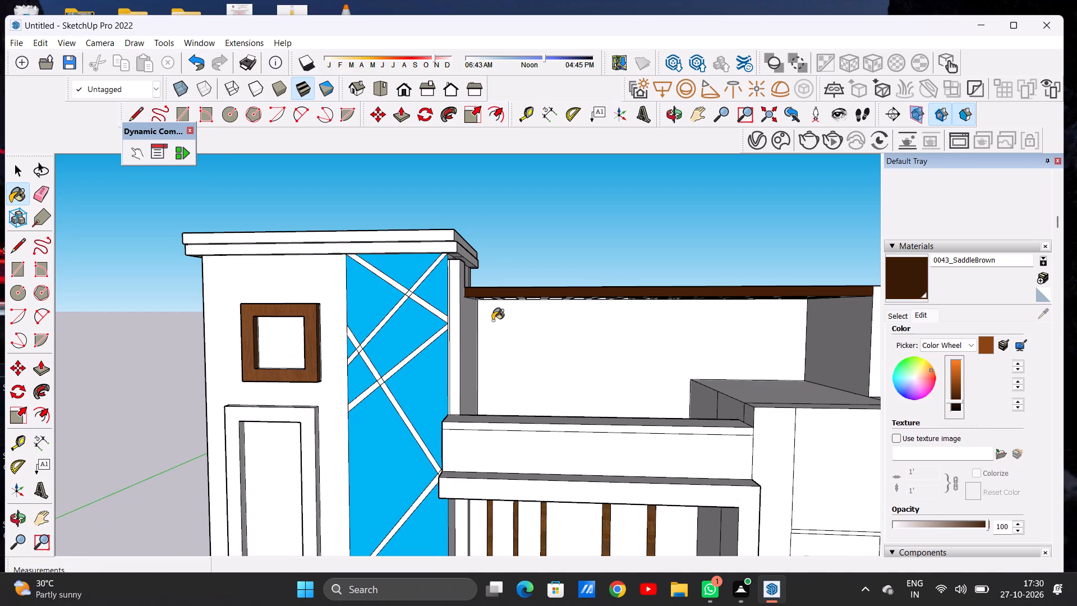
Paint the narrow vertical strip between the blue tower panel and the terrace with the darkened SaddleBrown.
scroll(457, 326, "down", 4)
middle_click_drag(523, 322, 439, 319)
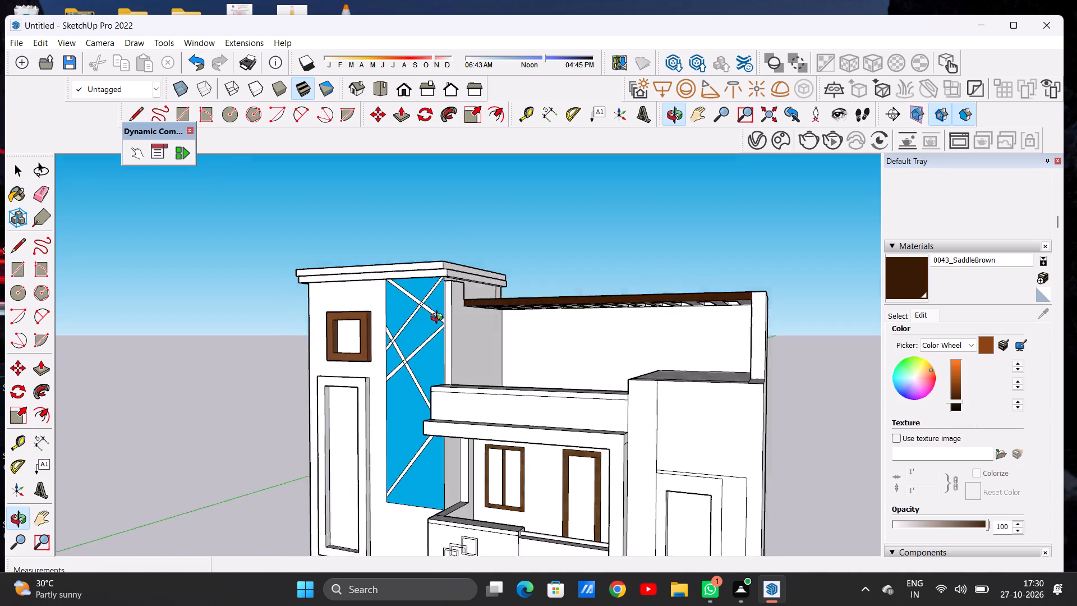
middle_click_drag(439, 319, 528, 343)
scroll(479, 361, "up", 6)
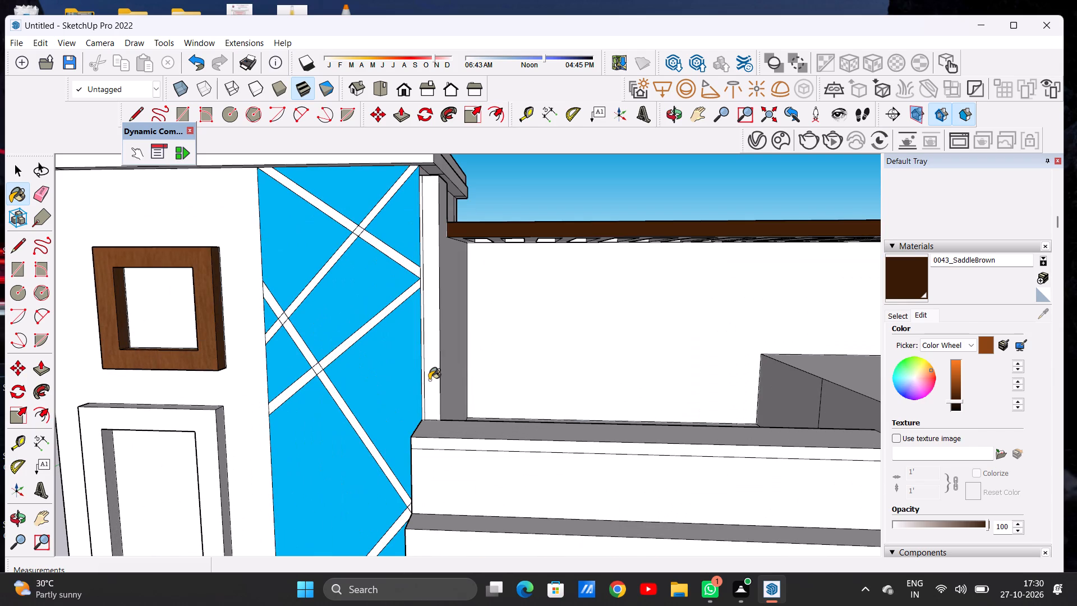
left_click(431, 383)
Paint the upper front band and the top face of the terrace parapet with the darkened SaddleBrown.
scroll(486, 341, "down", 9)
middle_click_drag(472, 370, 495, 406)
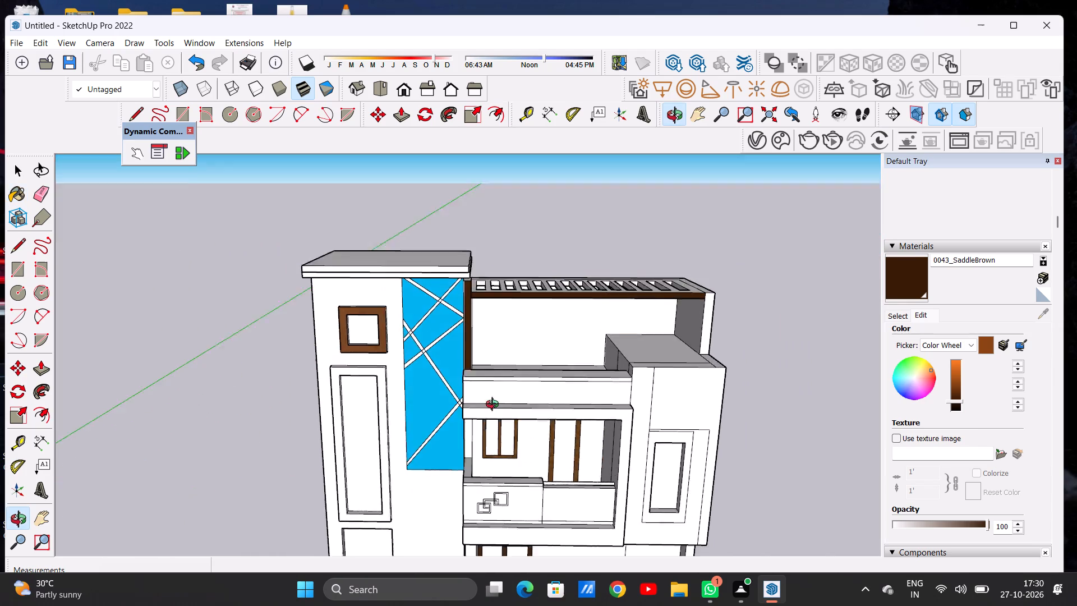
middle_click_drag(495, 406, 498, 408)
scroll(496, 382, "up", 4)
scroll(496, 382, "down", 1)
scroll(496, 382, "up", 3)
left_click(495, 378)
left_click(498, 370)
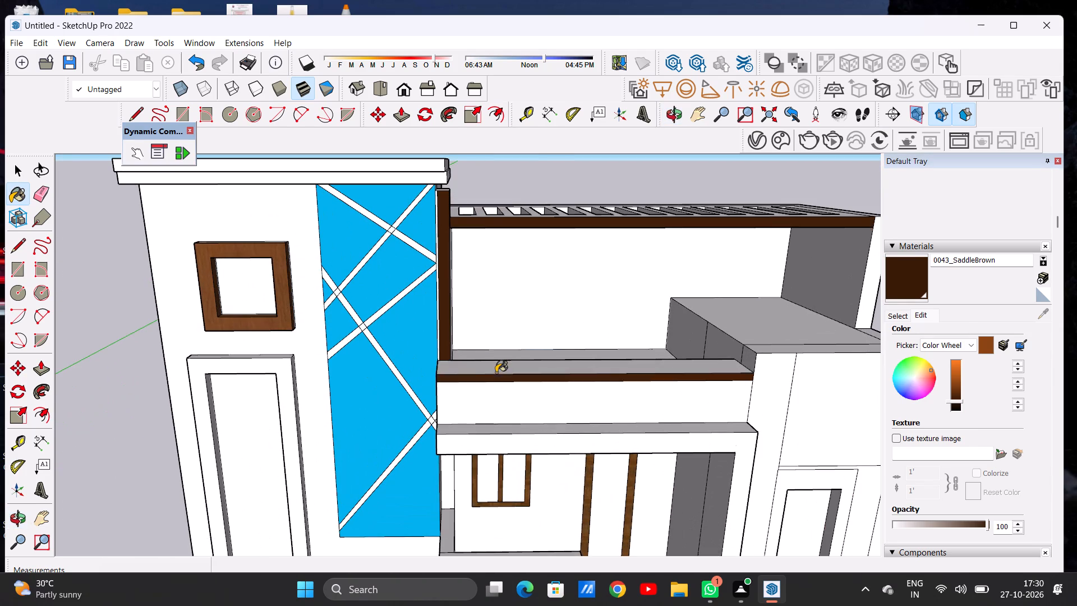
Draw a line about 11' 7" long across the terrace parapet's front face, just above the projecting ledge.
scroll(472, 368, "down", 6)
middle_click_drag(471, 384, 459, 335)
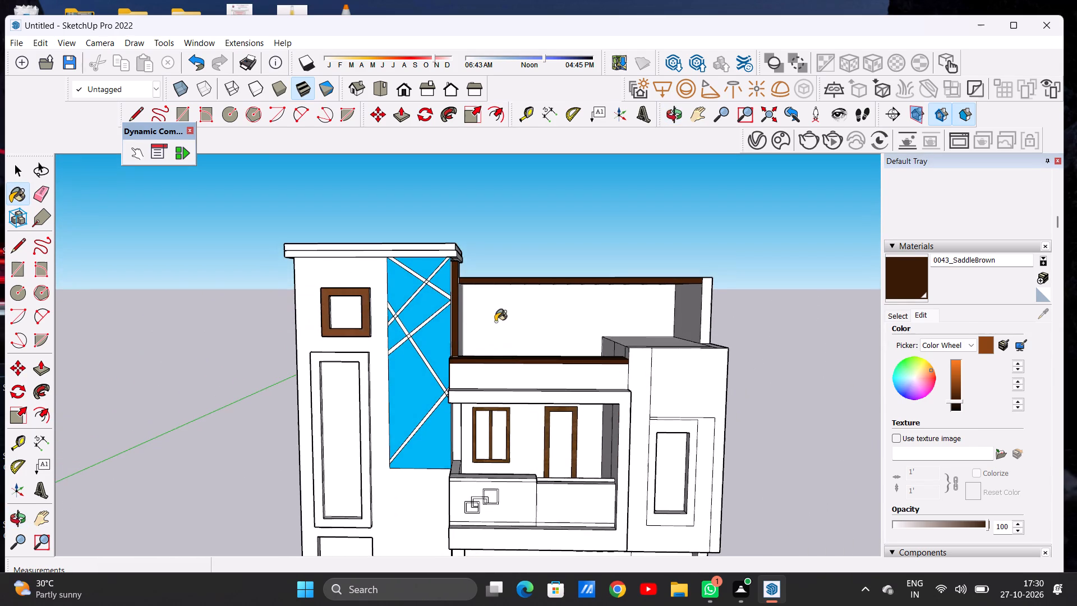
scroll(503, 318, "down", 6)
scroll(512, 362, "up", 10)
scroll(509, 360, "down", 1)
scroll(509, 360, "up", 1)
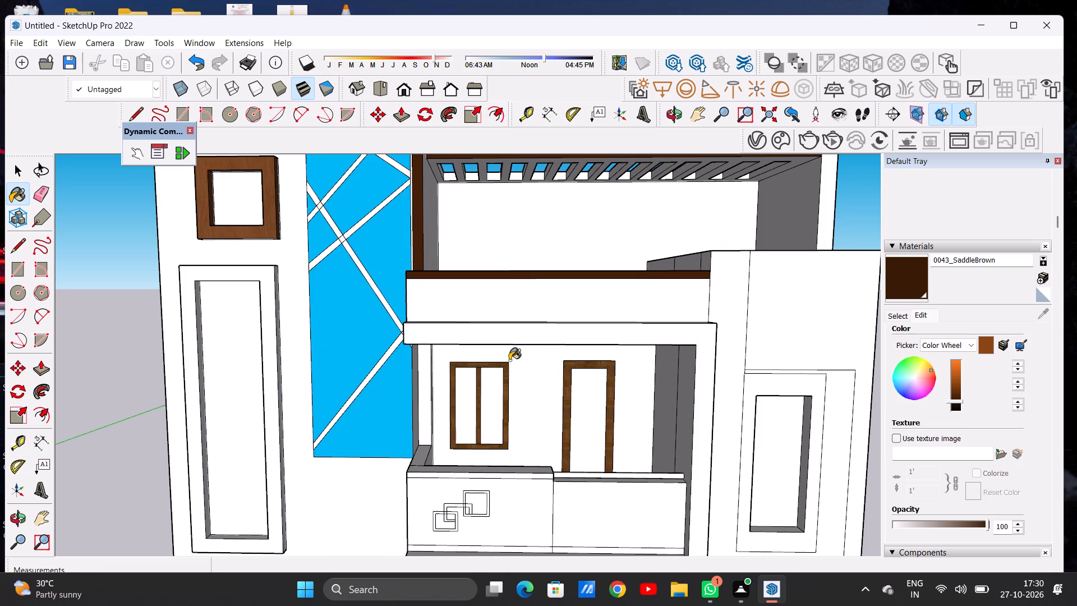
middle_click_drag(518, 322, 508, 395)
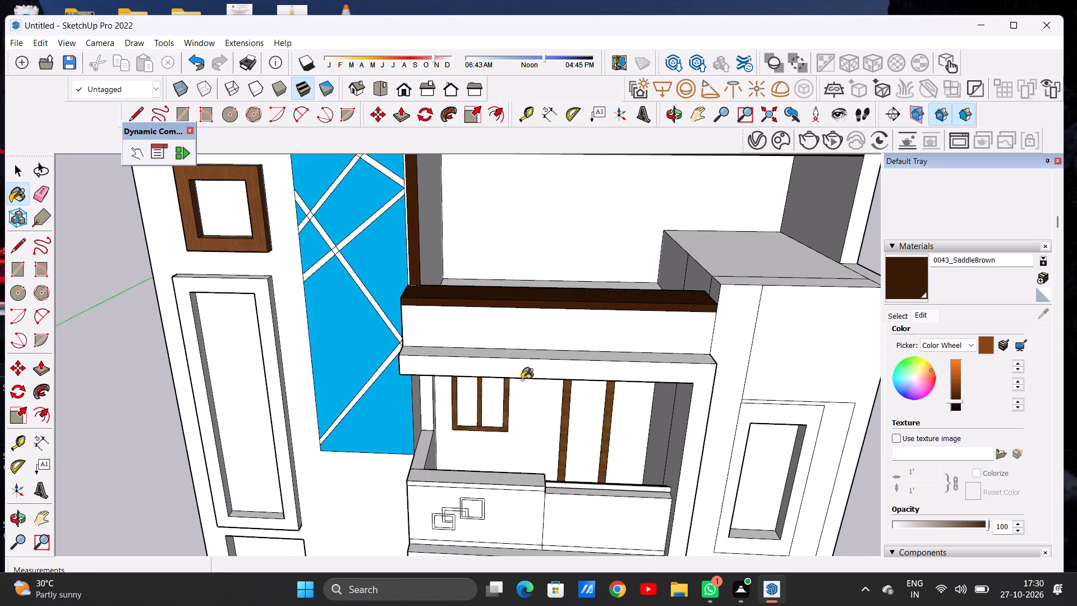
key("space")
type("L")
scroll(522, 380, "up", 6)
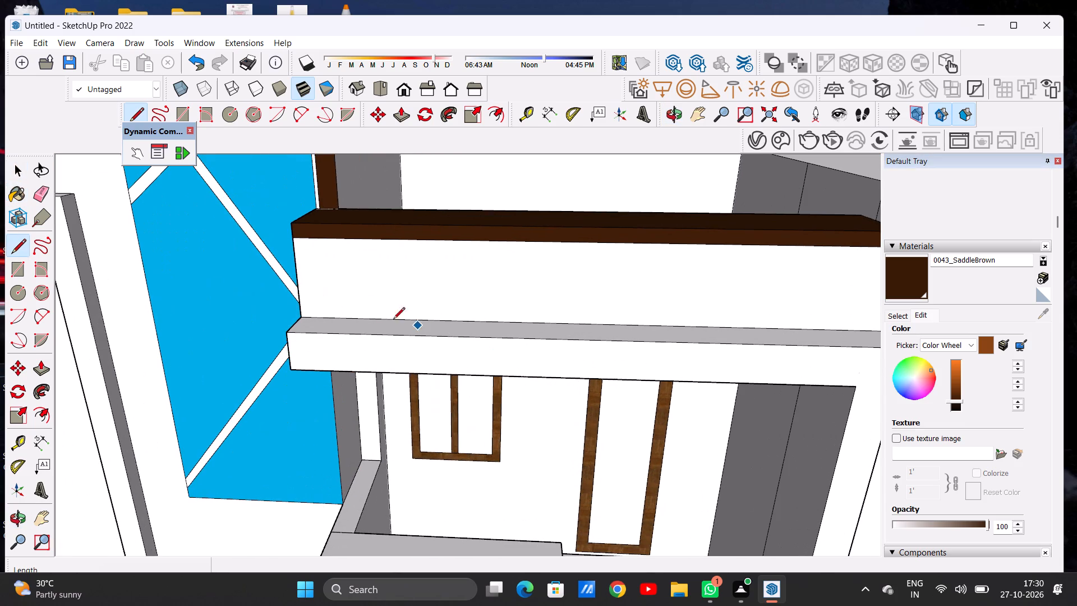
left_click(303, 303)
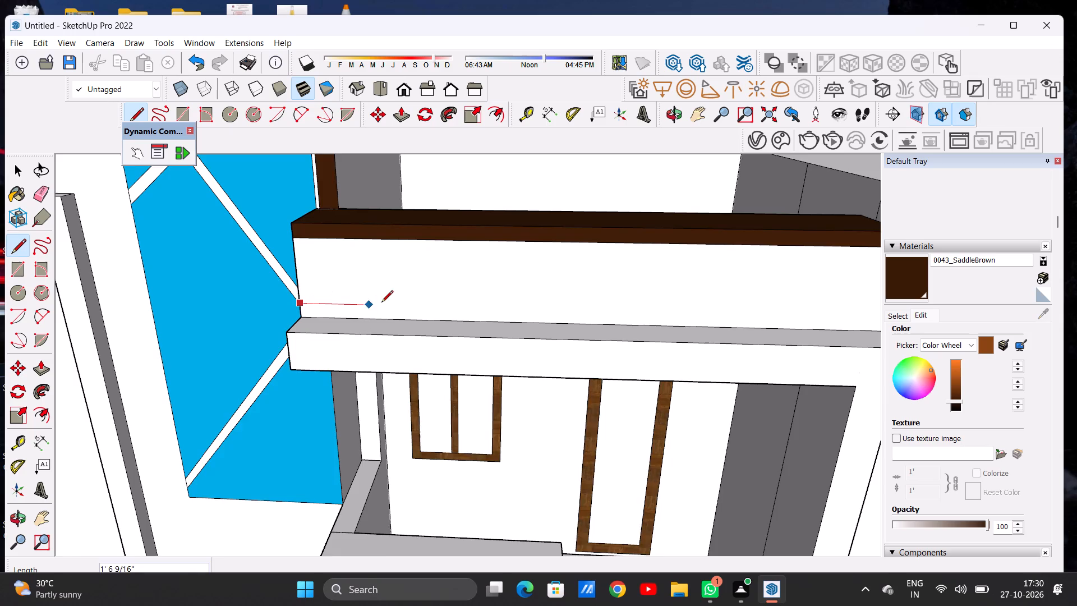
scroll(388, 304, "down", 7)
scroll(613, 310, "up", 6)
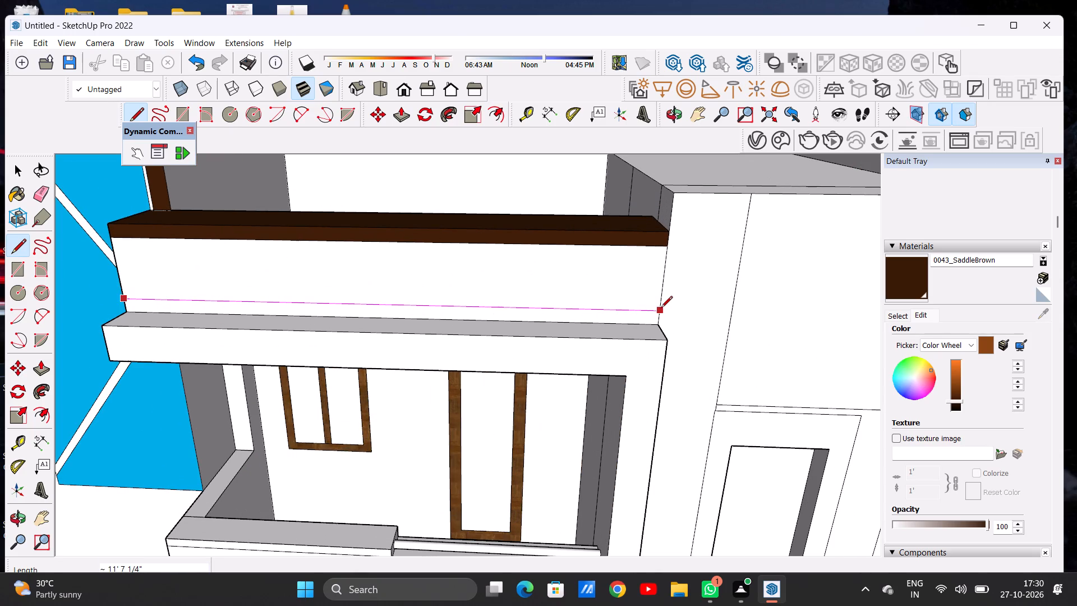
left_click(661, 309)
key("space")
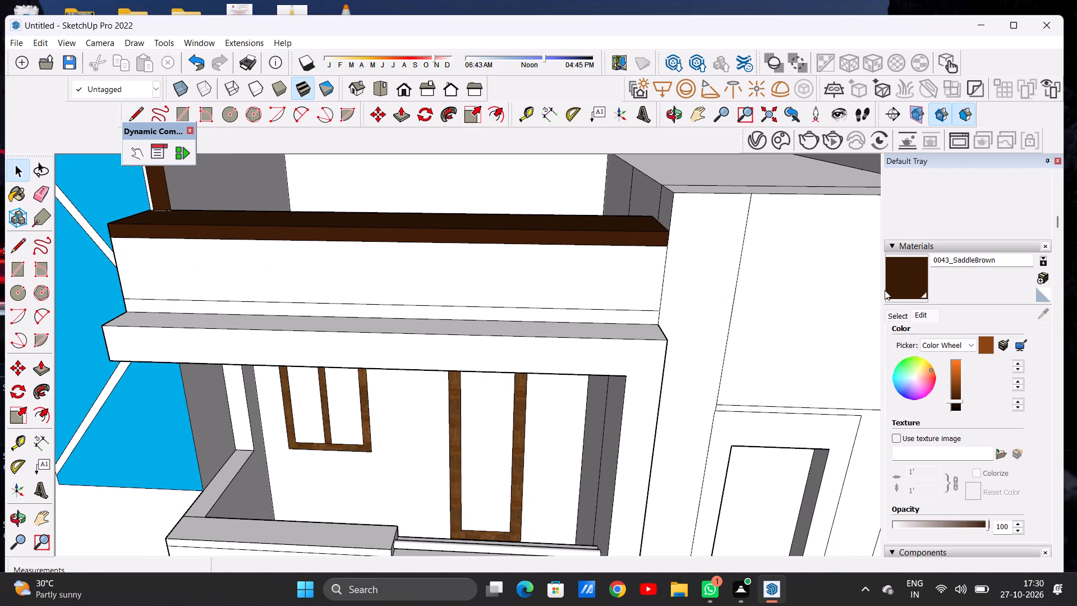
Paint the thin strip along the bottom of the terrace parapet's front face with the darkened SaddleBrown.
left_click(887, 286)
scroll(641, 310, "up", 5)
left_click(634, 315)
Examine the brown trim across the facade, then the slatted terrace pergola from above and below.
scroll(646, 312, "down", 4)
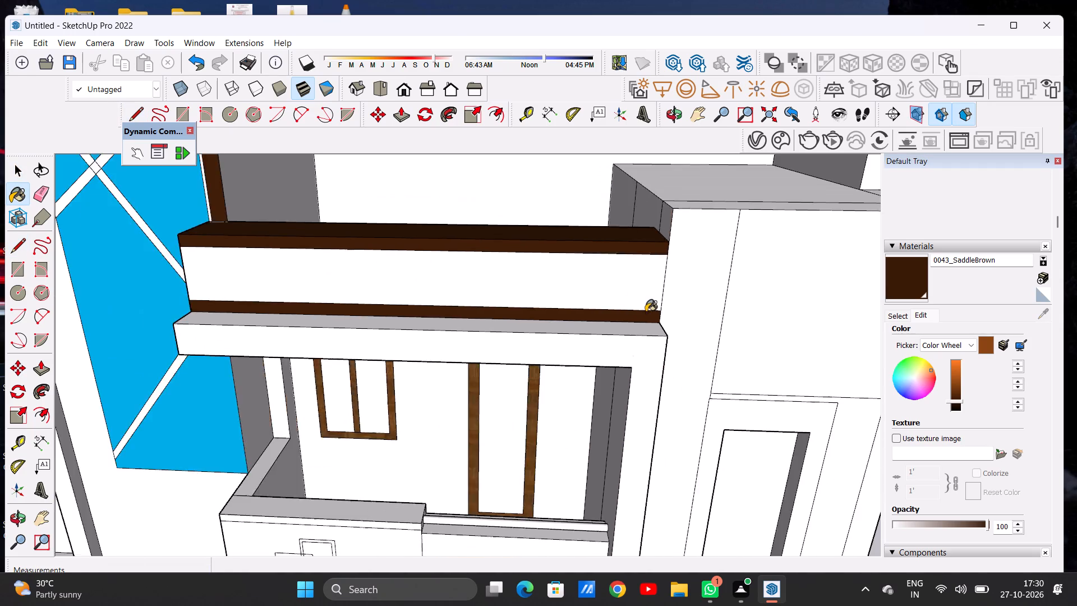
scroll(646, 312, "down", 6)
scroll(586, 304, "up", 1)
scroll(586, 304, "down", 3)
middle_click_drag(516, 304, 661, 268)
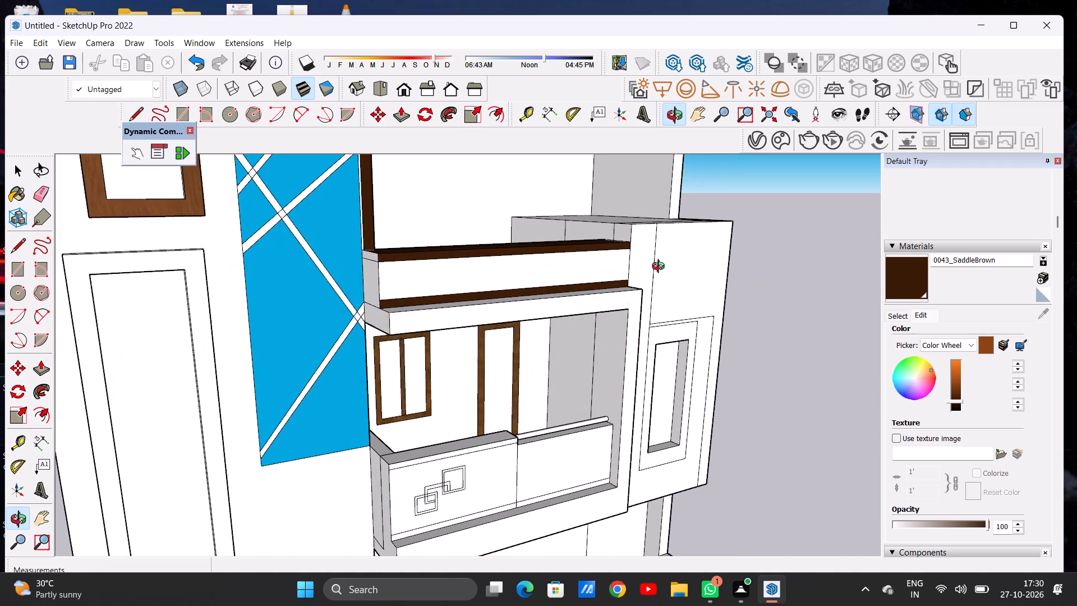
middle_click_drag(661, 268, 619, 279)
scroll(560, 286, "down", 6)
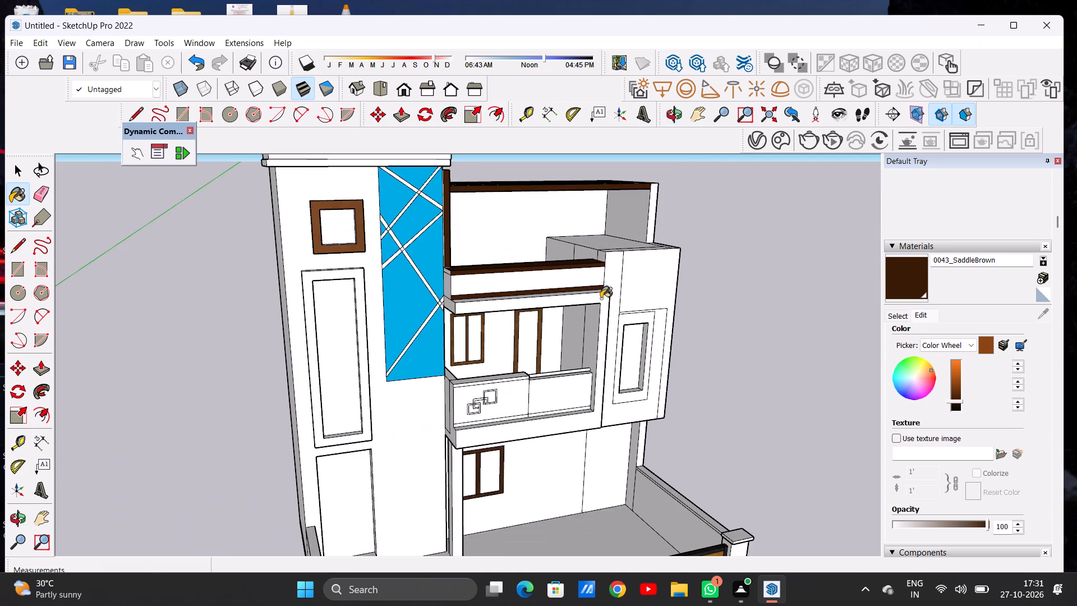
middle_click_drag(595, 298, 498, 286)
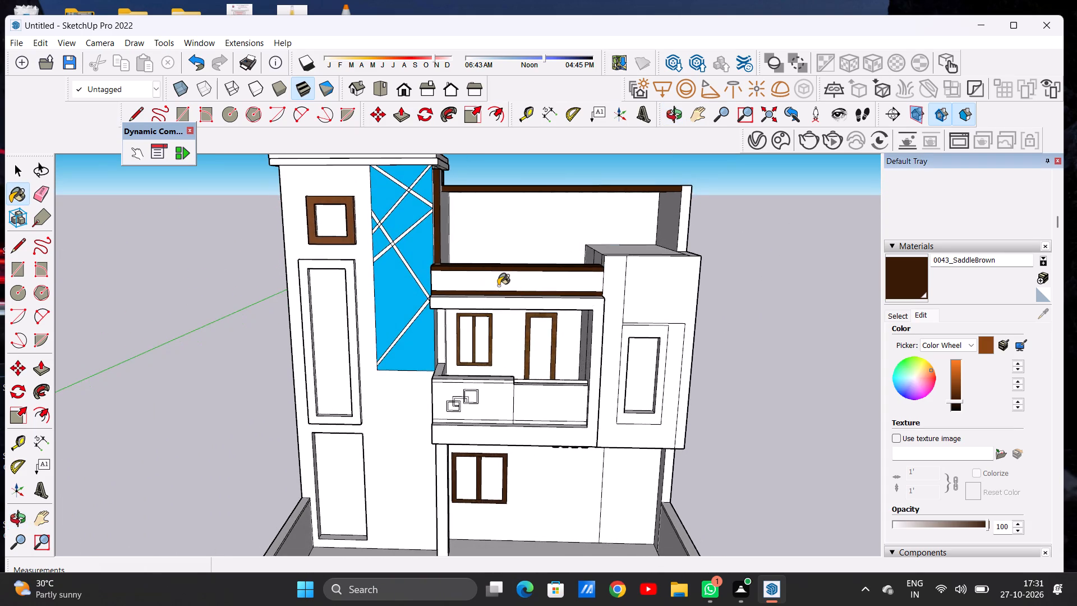
scroll(511, 282, "down", 13)
scroll(504, 264, "up", 13)
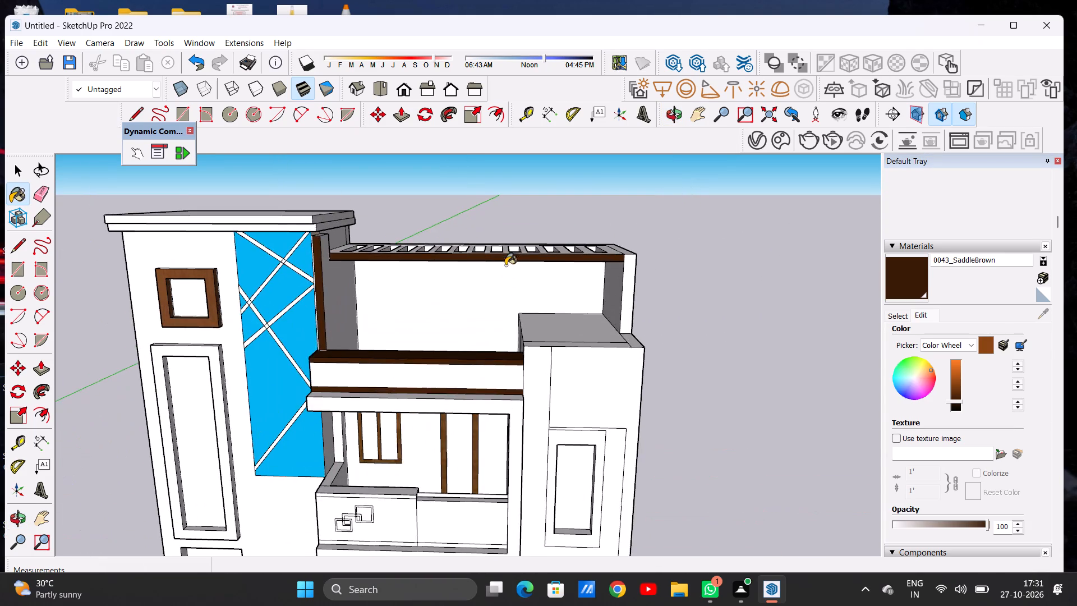
middle_click_drag(507, 293, 519, 222)
scroll(517, 240, "up", 2)
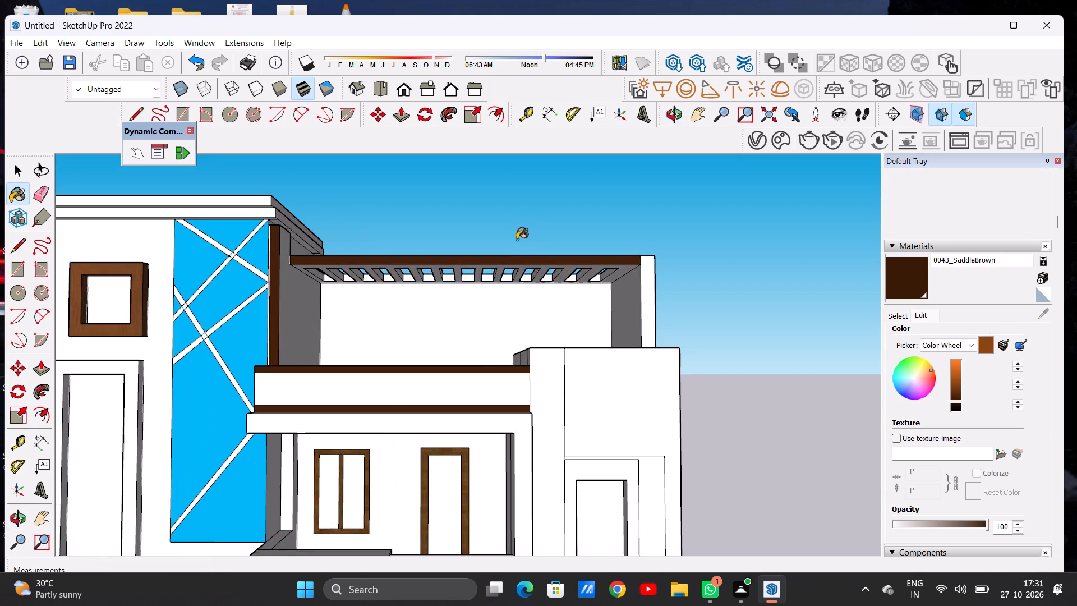
middle_click_drag(499, 232, 481, 382)
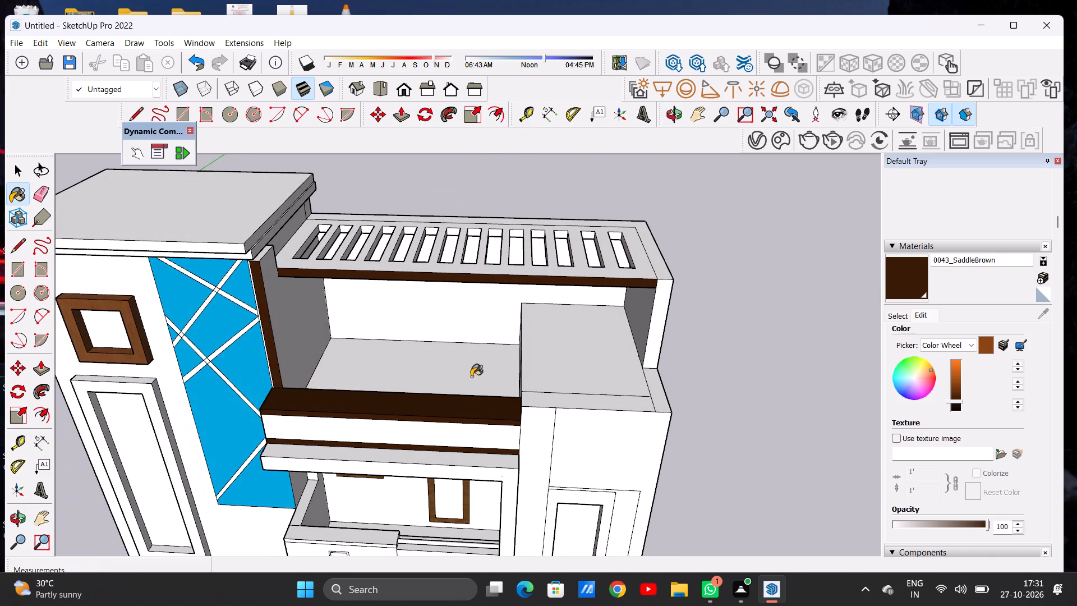
middle_click_drag(343, 319, 365, 213)
middle_click_drag(358, 293, 335, 201)
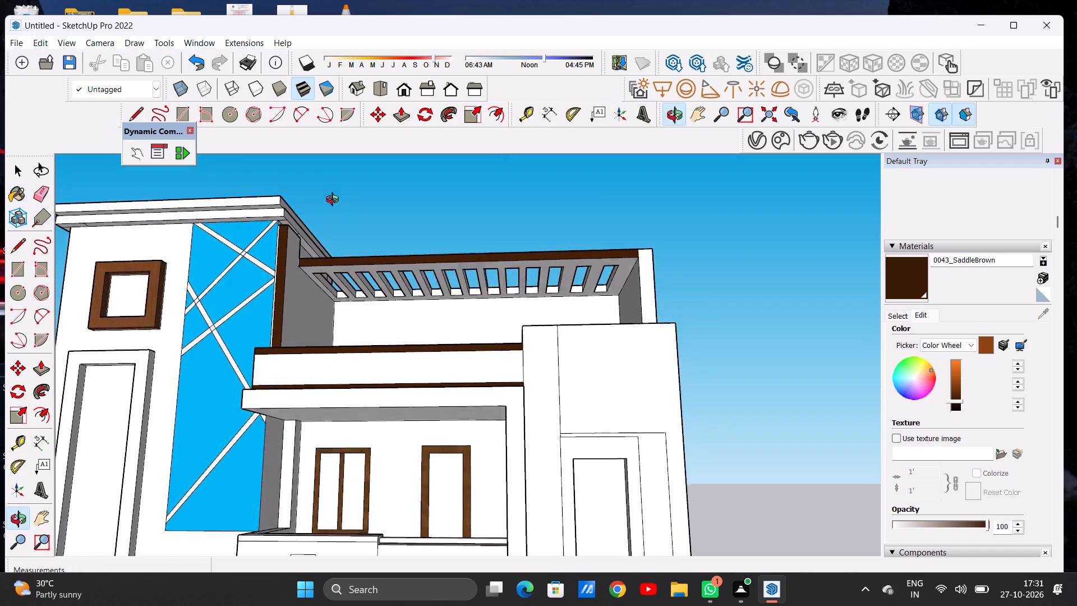
Paint the underside of the slatted terrace pergola with the darkened SaddleBrown.
middle_click_drag(335, 201, 339, 189)
scroll(348, 264, "up", 1)
scroll(349, 265, "down", 2)
scroll(349, 265, "up", 3)
scroll(349, 266, "down", 1)
scroll(349, 266, "up", 12)
left_click(355, 267)
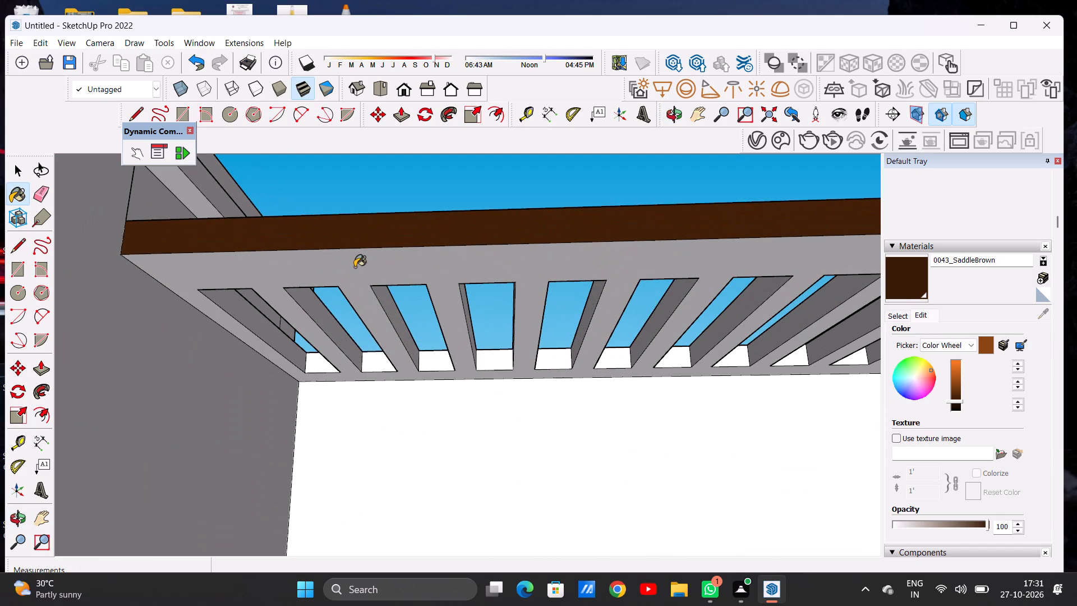
Paint the top face of the slatted terrace pergola with the same darkened SaddleBrown.
scroll(356, 272, "down", 11)
middle_click_drag(388, 261, 416, 390)
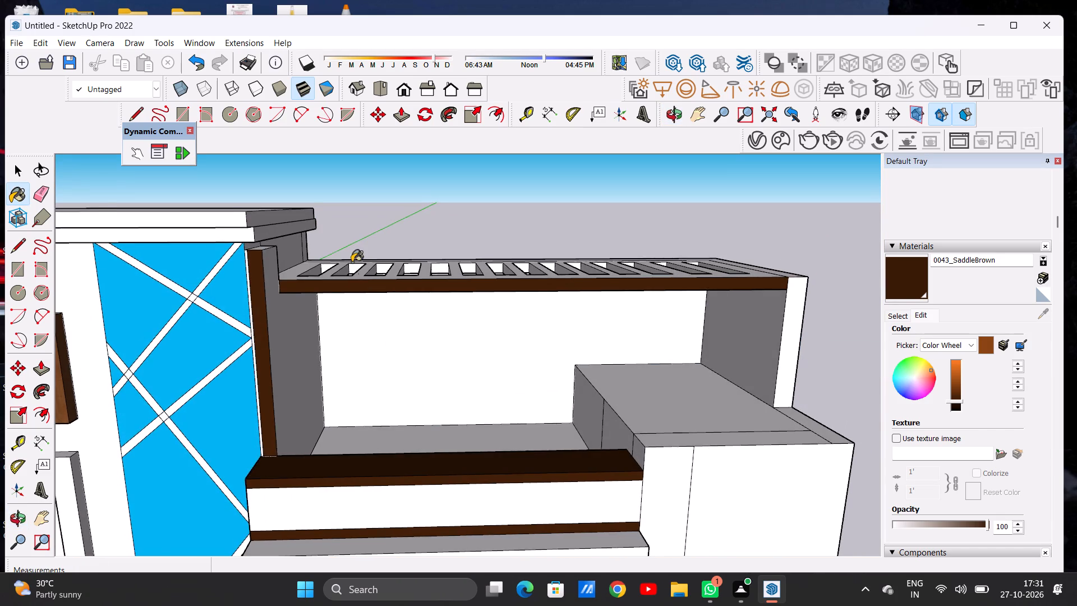
scroll(352, 262, "down", 3)
middle_click_drag(353, 268, 351, 370)
scroll(297, 284, "up", 3)
scroll(296, 284, "down", 1)
scroll(296, 283, "up", 12)
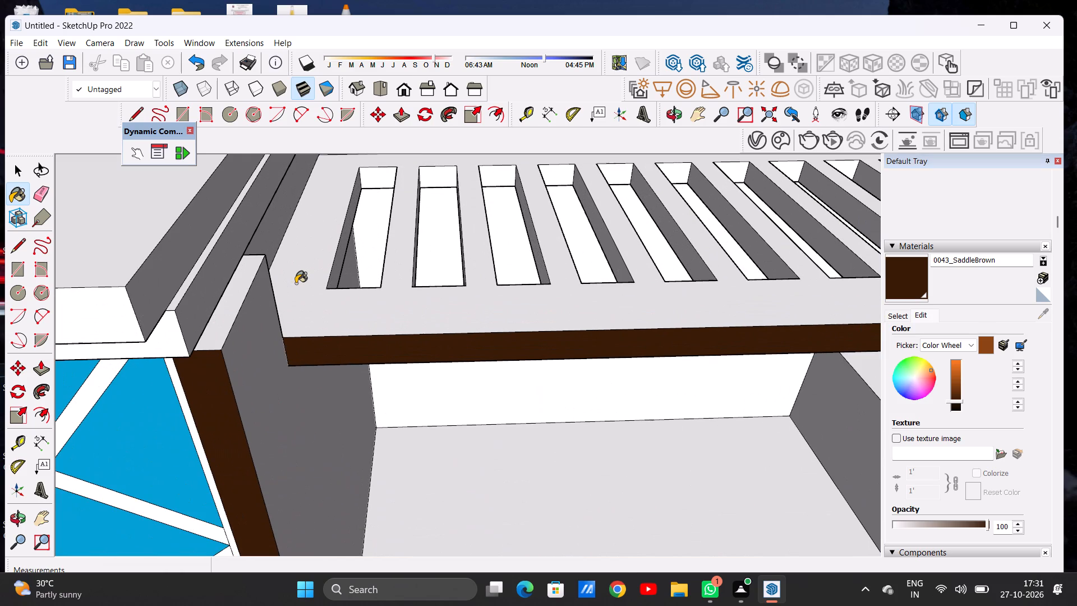
left_click(296, 283)
scroll(296, 283, "down", 10)
Paint the top face of the upright side wall between the blue tower panel and the pergola with the darkened SaddleBrown.
middle_click_drag(305, 283, 169, 288)
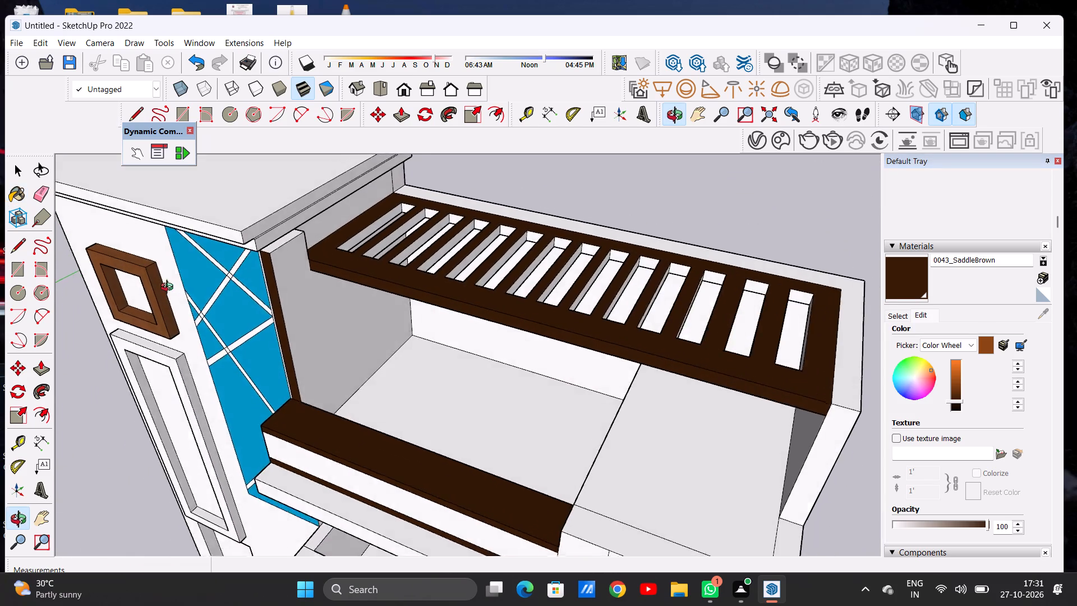
middle_click_drag(169, 288, 154, 292)
scroll(262, 252, "up", 9)
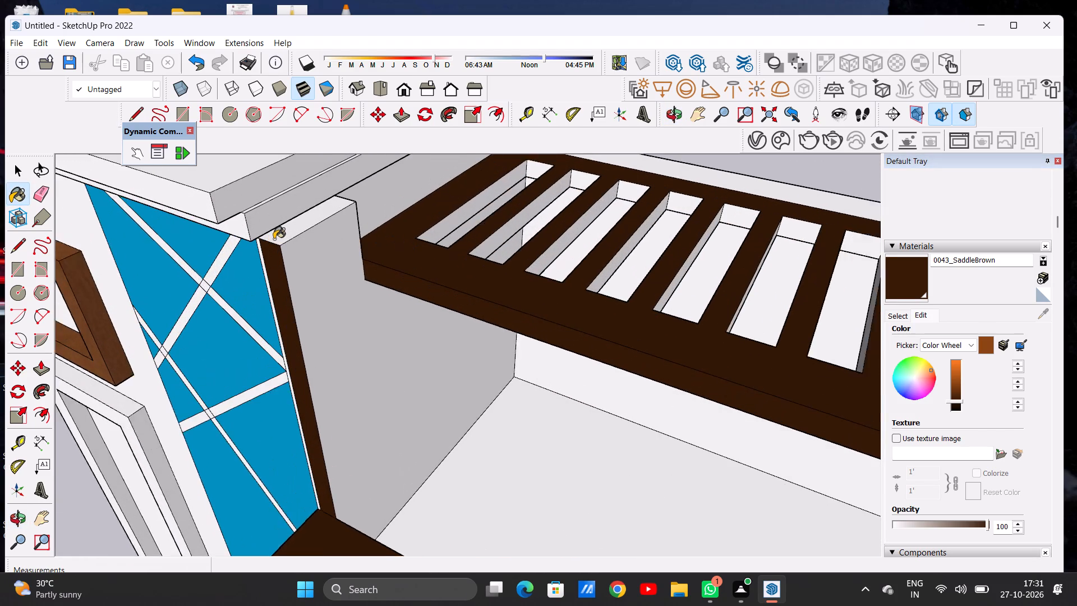
scroll(274, 239, "up", 1)
left_click(272, 237)
scroll(297, 275, "down", 7)
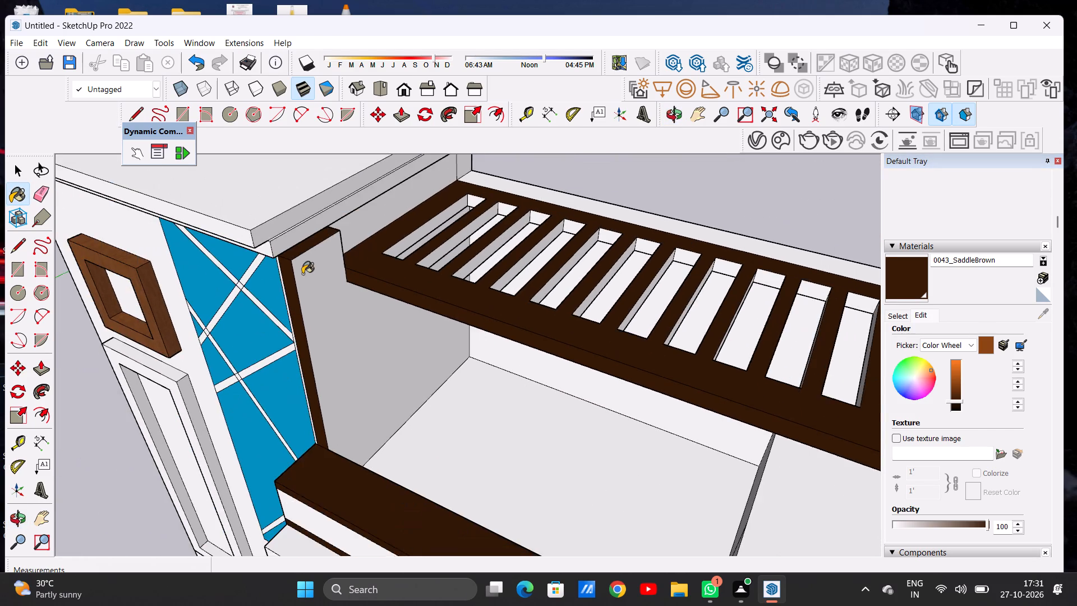
Examine the brown pergola and terrace trim from above, from the side and from below, including the whole front facade.
middle_click_drag(284, 279, 466, 245)
scroll(315, 271, "down", 6)
middle_click_drag(369, 271, 326, 194)
middle_click_drag(468, 289, 283, 351)
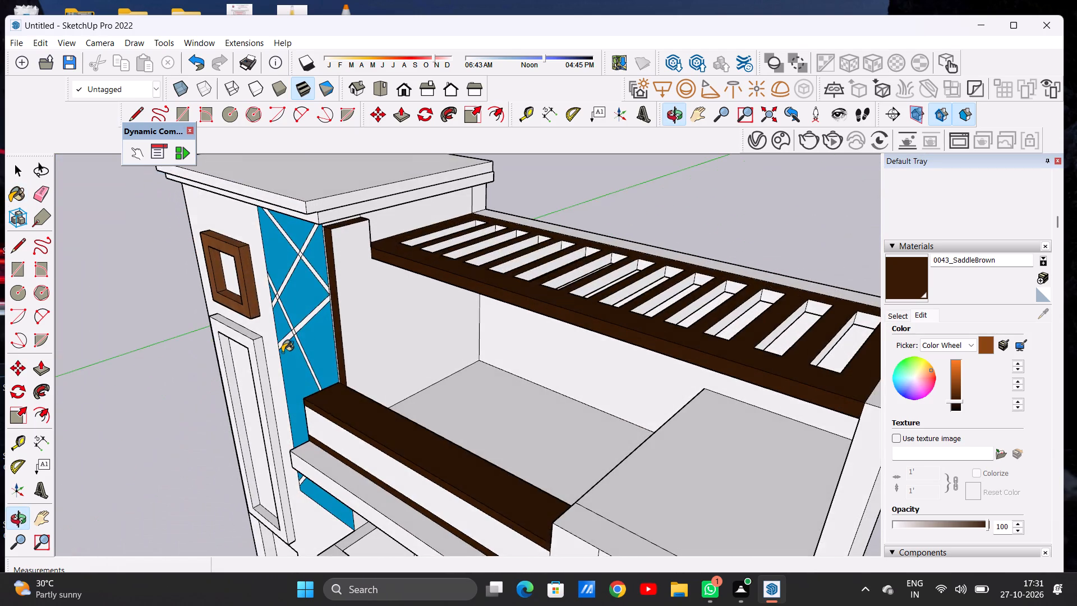
scroll(413, 284, "down", 5)
middle_click_drag(508, 283, 351, 339)
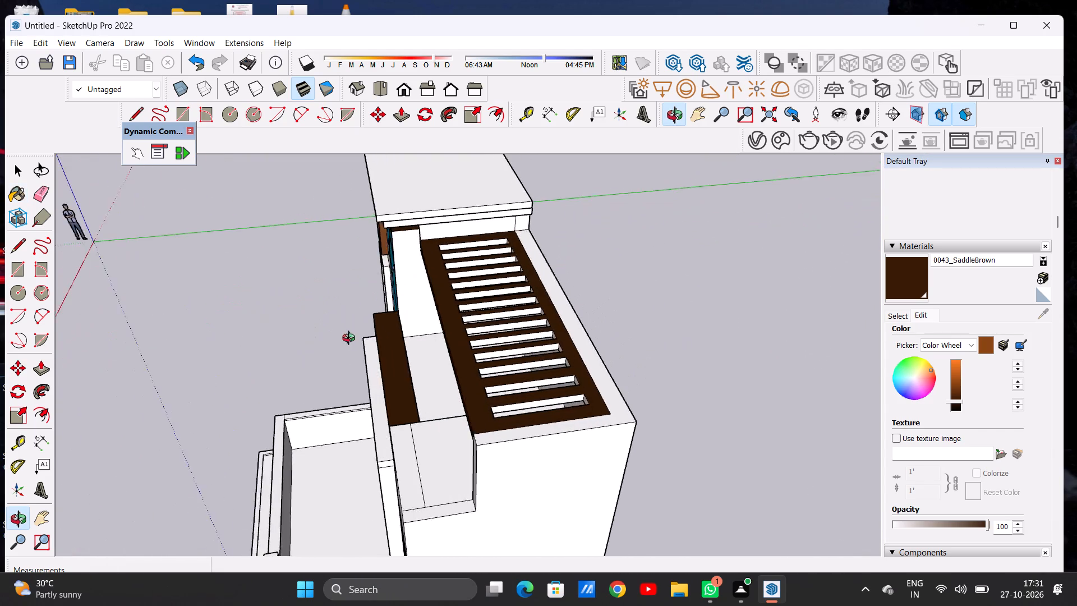
middle_click_drag(351, 339, 544, 314)
scroll(504, 274, "down", 9)
middle_click_drag(453, 297, 584, 258)
middle_click_drag(525, 318, 532, 224)
scroll(496, 284, "up", 14)
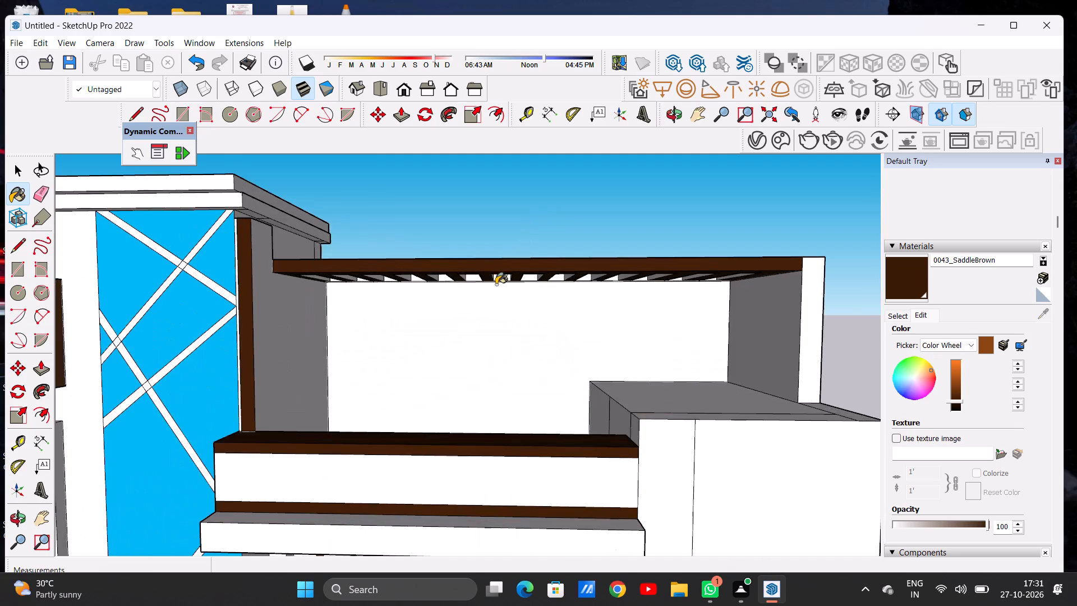
middle_click_drag(488, 319, 496, 224)
scroll(496, 228, "up", 5)
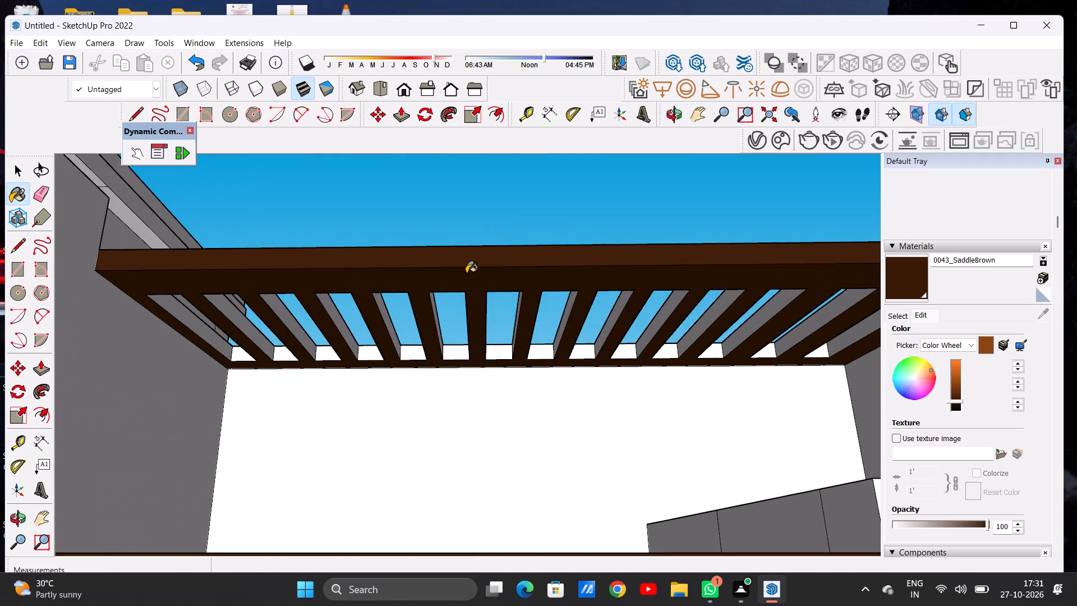
scroll(461, 288, "down", 13)
middle_click_drag(461, 259, 473, 379)
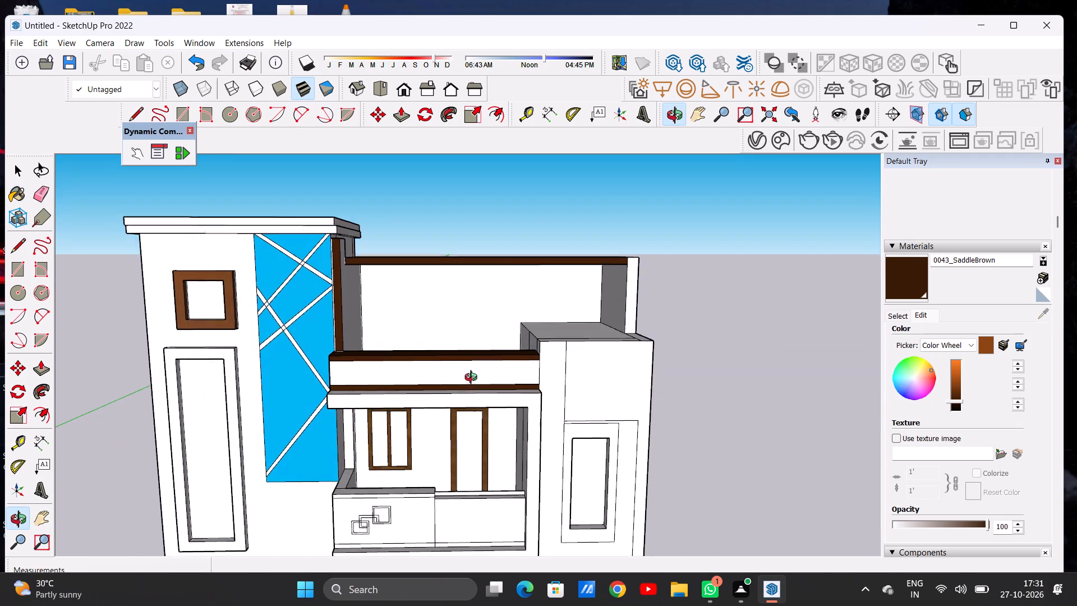
middle_click_drag(473, 379, 473, 379)
scroll(412, 283, "down", 5)
middle_click_drag(430, 259, 432, 400)
scroll(437, 274, "up", 1)
scroll(437, 274, "down", 1)
scroll(437, 274, "up", 5)
middle_click_drag(474, 260, 301, 352)
middle_click_drag(301, 355, 302, 367)
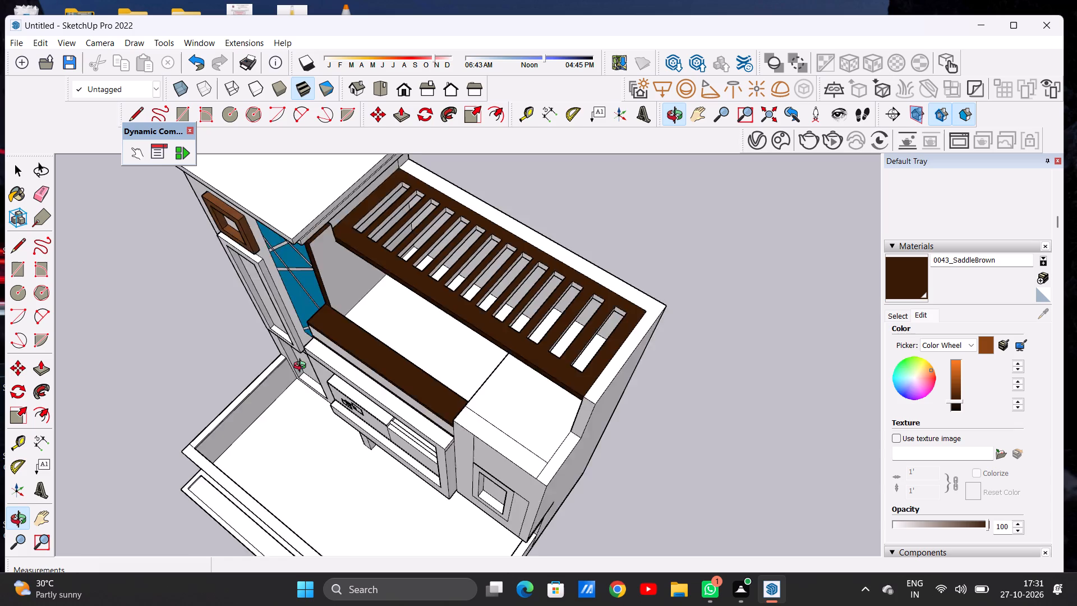
middle_click_drag(302, 367, 480, 193)
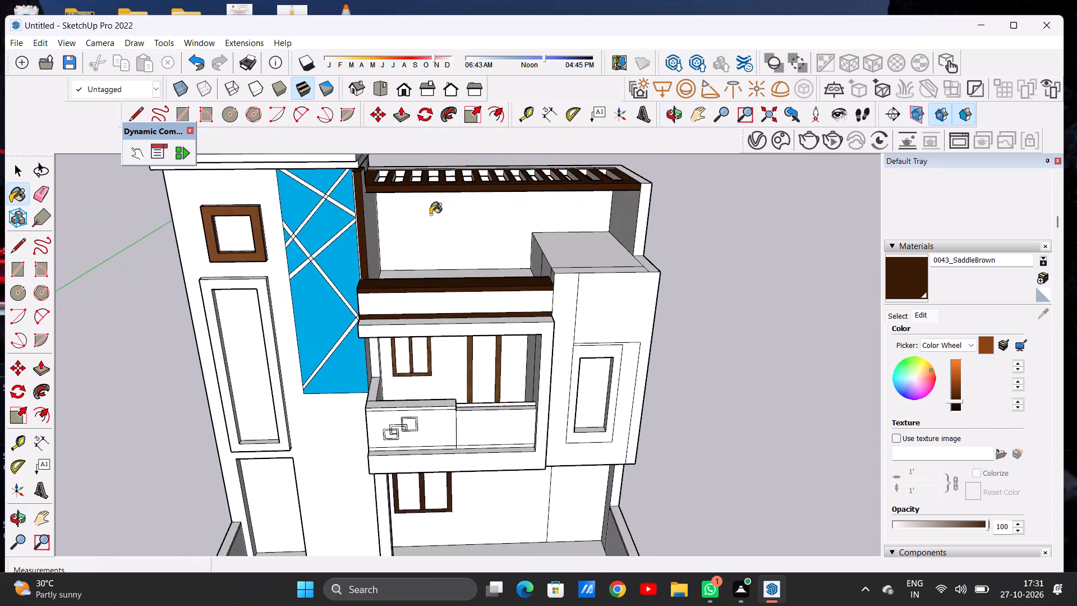
Paint the thin strip along the bottom of the first-floor balcony parapet's front face, across both sections, with the darkened SaddleBrown.
scroll(421, 233, "down", 2)
scroll(421, 237, "up", 1)
scroll(421, 240, "down", 5)
scroll(420, 257, "up", 1)
scroll(420, 257, "down", 8)
scroll(408, 327, "up", 7)
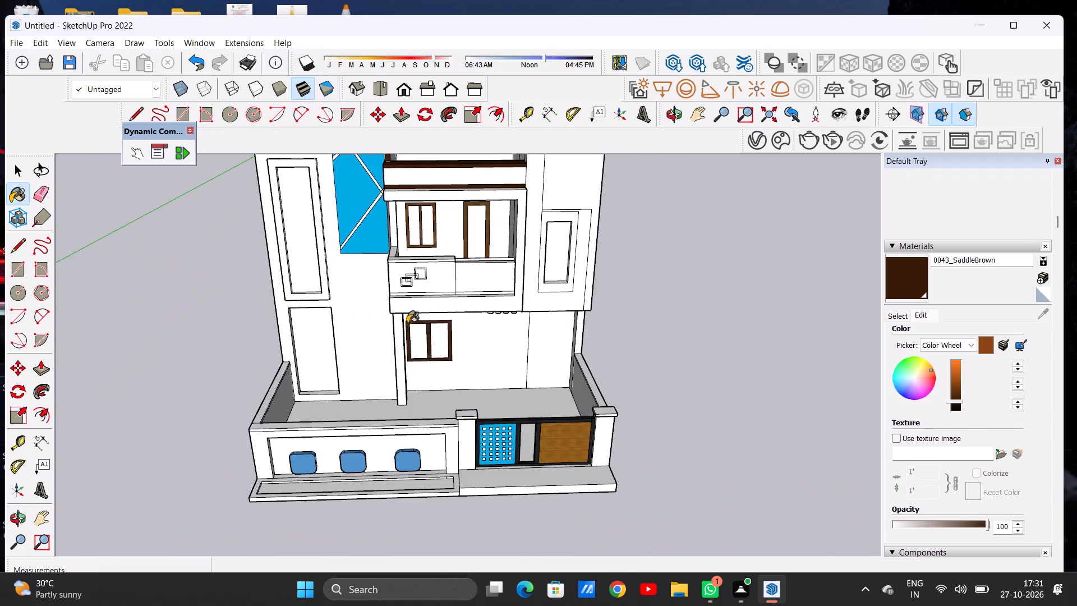
scroll(407, 323, "up", 3)
scroll(407, 313, "down", 1)
scroll(407, 313, "up", 18)
scroll(404, 283, "down", 1)
scroll(404, 283, "up", 3)
left_click(411, 267)
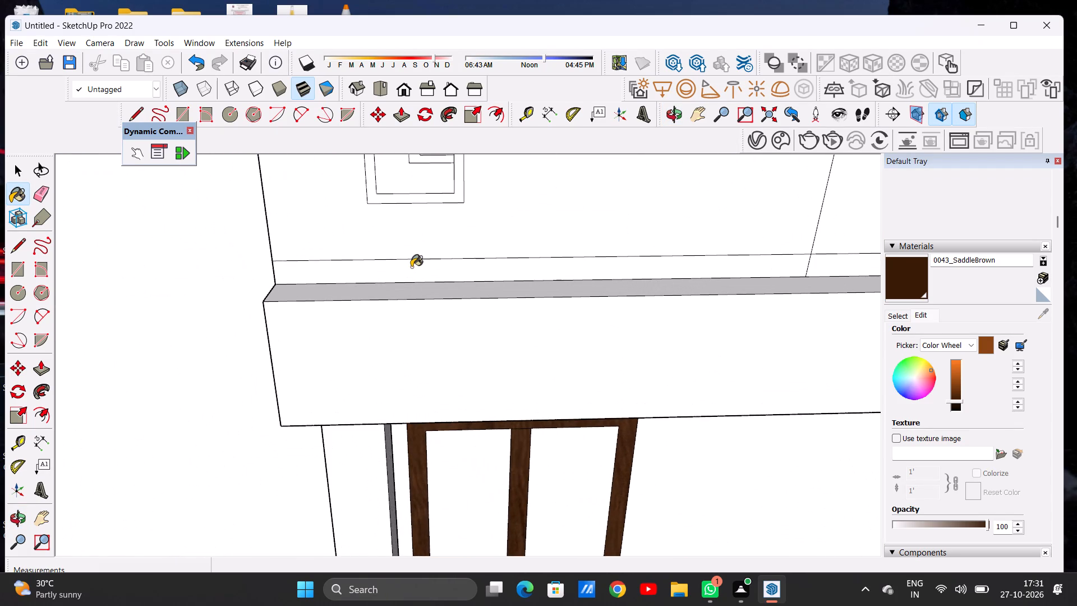
scroll(385, 268, "down", 5)
scroll(385, 268, "up", 1)
scroll(385, 268, "down", 1)
scroll(663, 270, "up", 6)
left_click(666, 265)
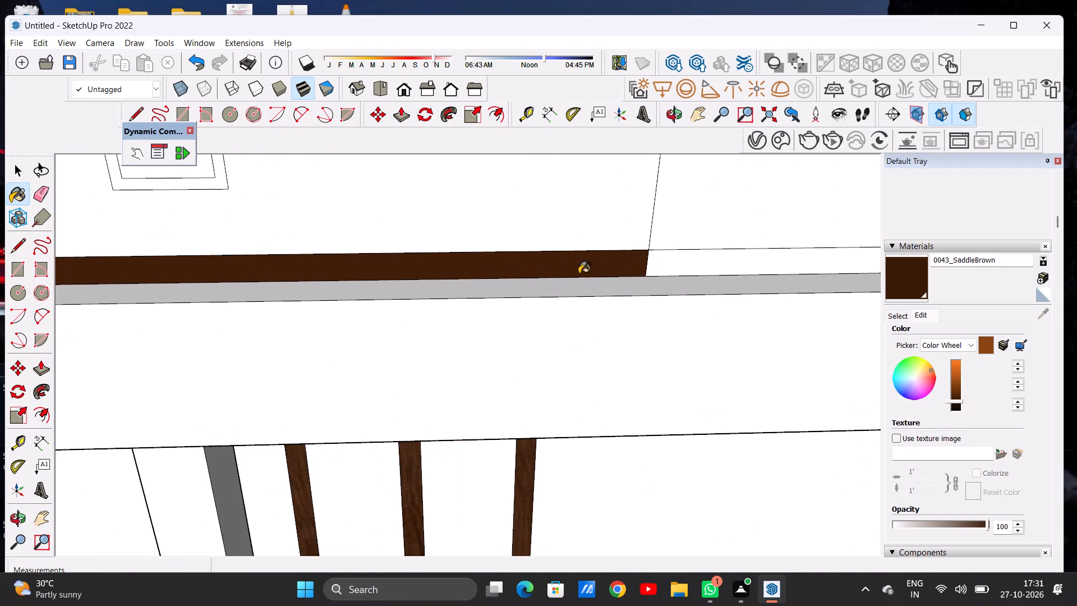
Paint the thin strip along the top of the balcony parapet section with the square motif in the darkened SaddleBrown.
scroll(538, 278, "down", 3)
scroll(533, 283, "up", 1)
scroll(532, 285, "down", 14)
scroll(417, 222, "up", 12)
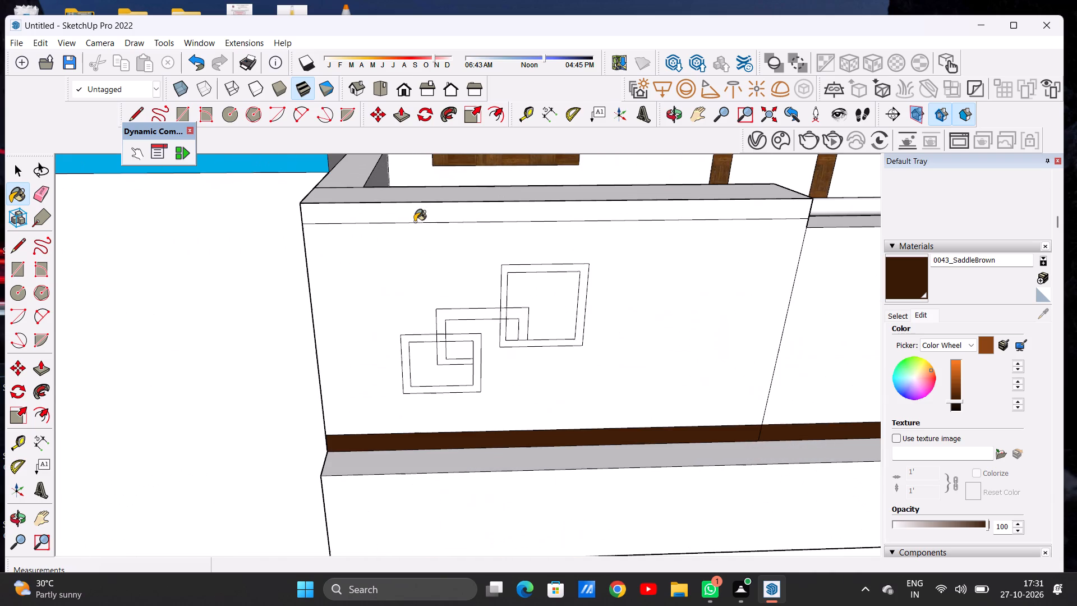
left_click(416, 214)
scroll(413, 231, "down", 5)
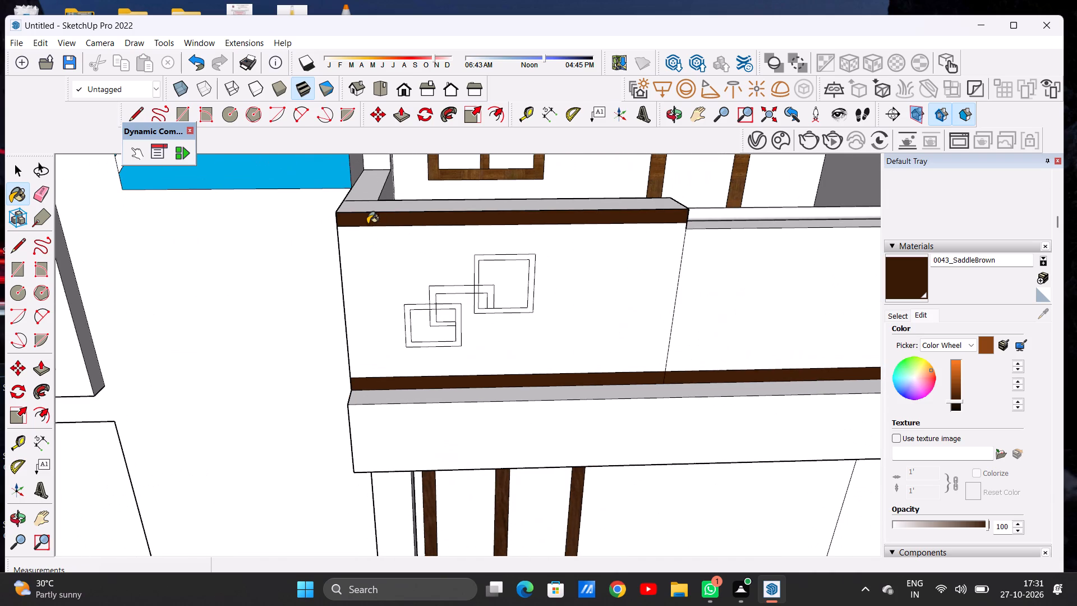
scroll(399, 252, "down", 11)
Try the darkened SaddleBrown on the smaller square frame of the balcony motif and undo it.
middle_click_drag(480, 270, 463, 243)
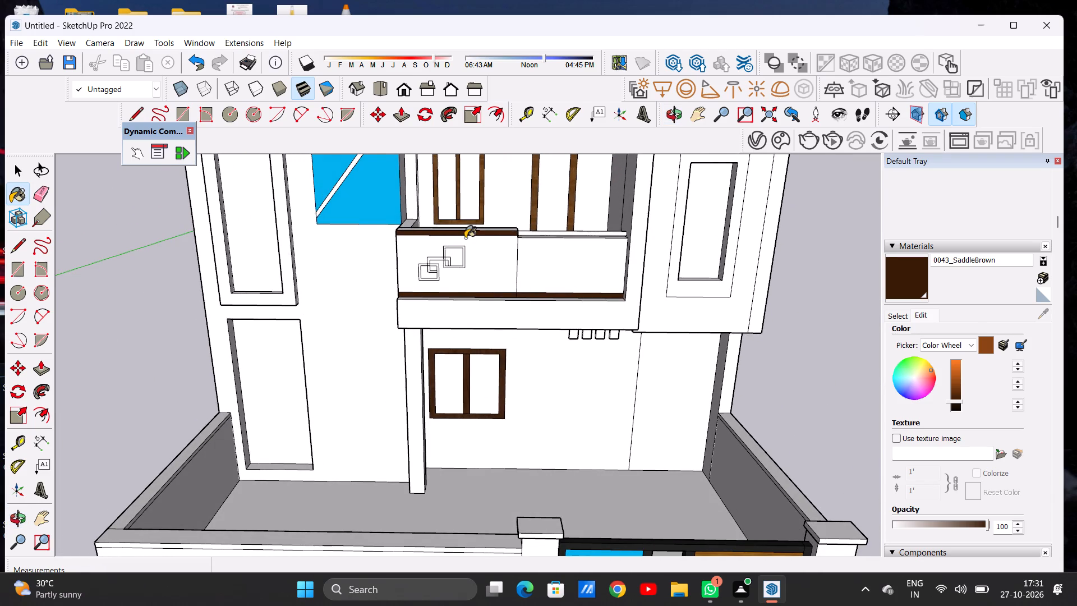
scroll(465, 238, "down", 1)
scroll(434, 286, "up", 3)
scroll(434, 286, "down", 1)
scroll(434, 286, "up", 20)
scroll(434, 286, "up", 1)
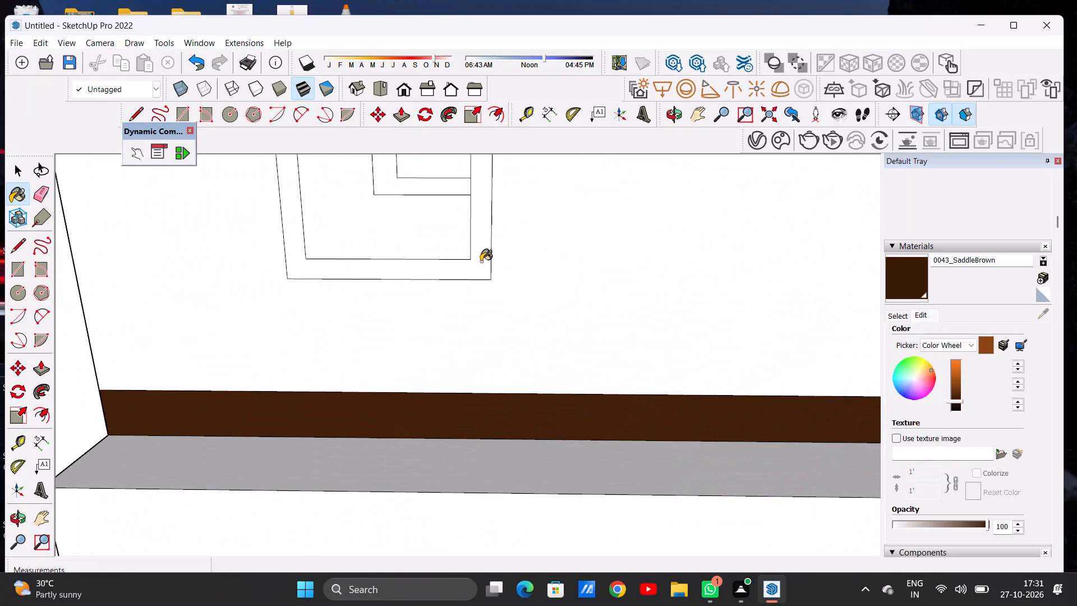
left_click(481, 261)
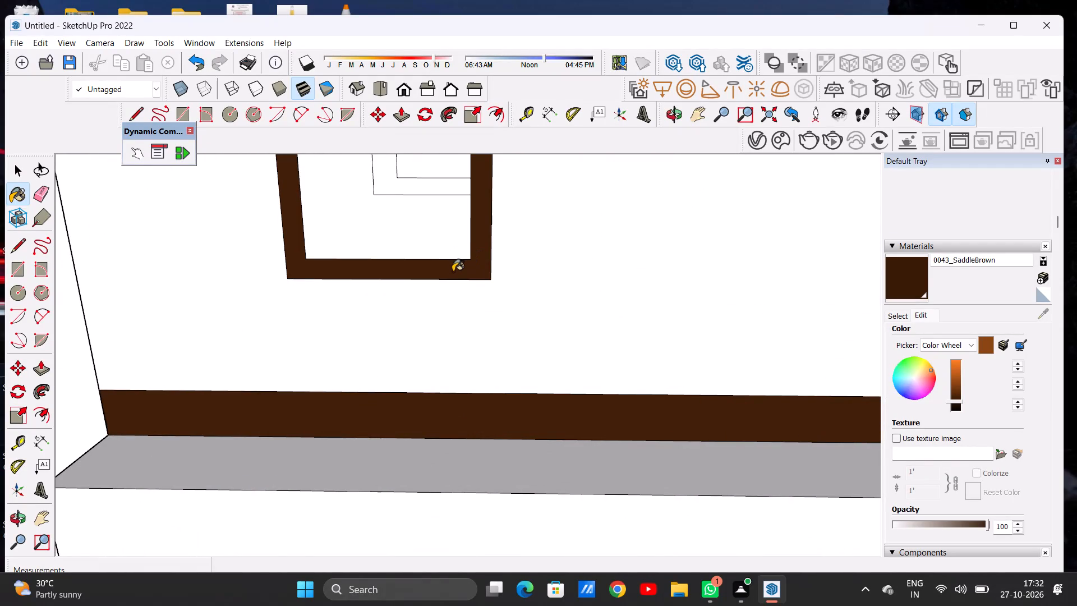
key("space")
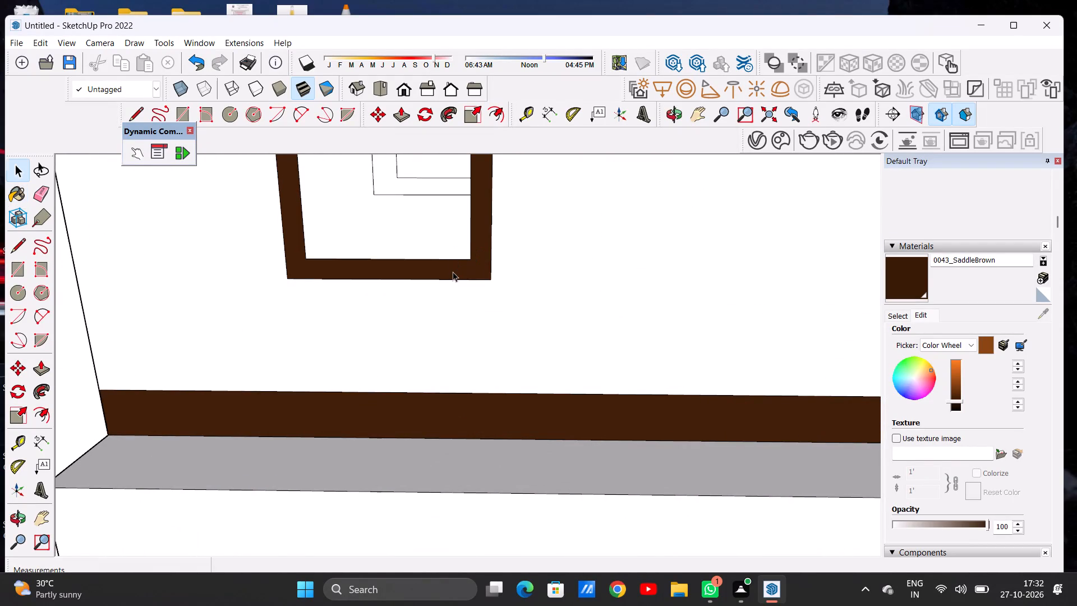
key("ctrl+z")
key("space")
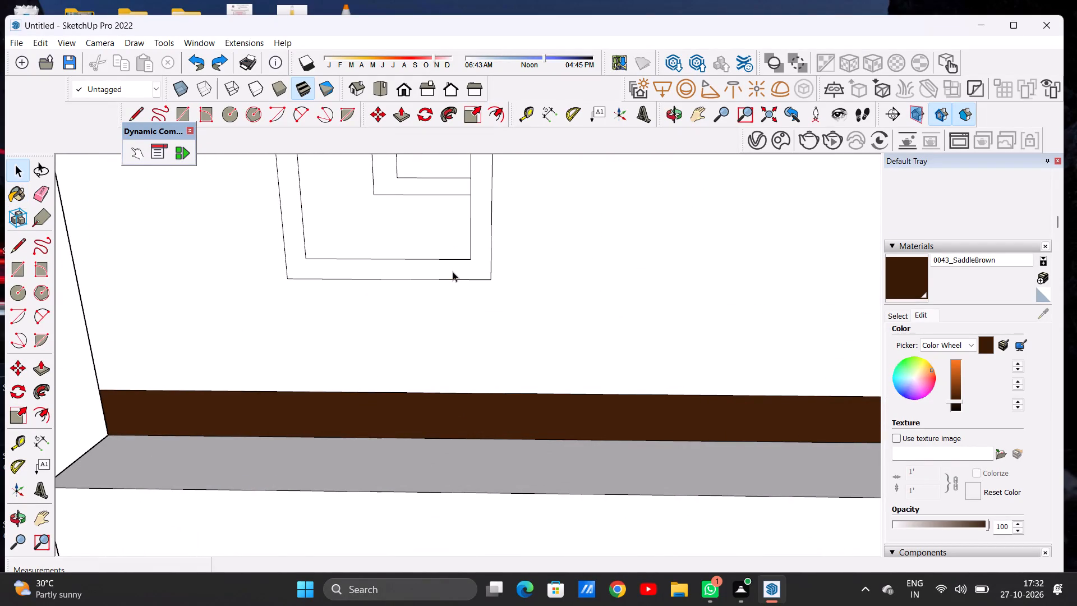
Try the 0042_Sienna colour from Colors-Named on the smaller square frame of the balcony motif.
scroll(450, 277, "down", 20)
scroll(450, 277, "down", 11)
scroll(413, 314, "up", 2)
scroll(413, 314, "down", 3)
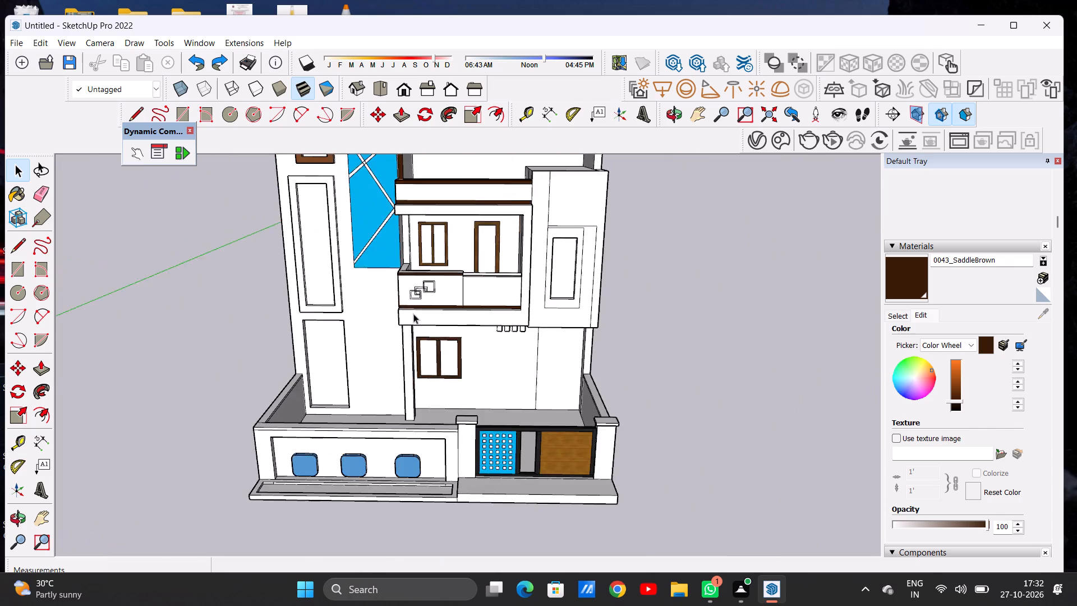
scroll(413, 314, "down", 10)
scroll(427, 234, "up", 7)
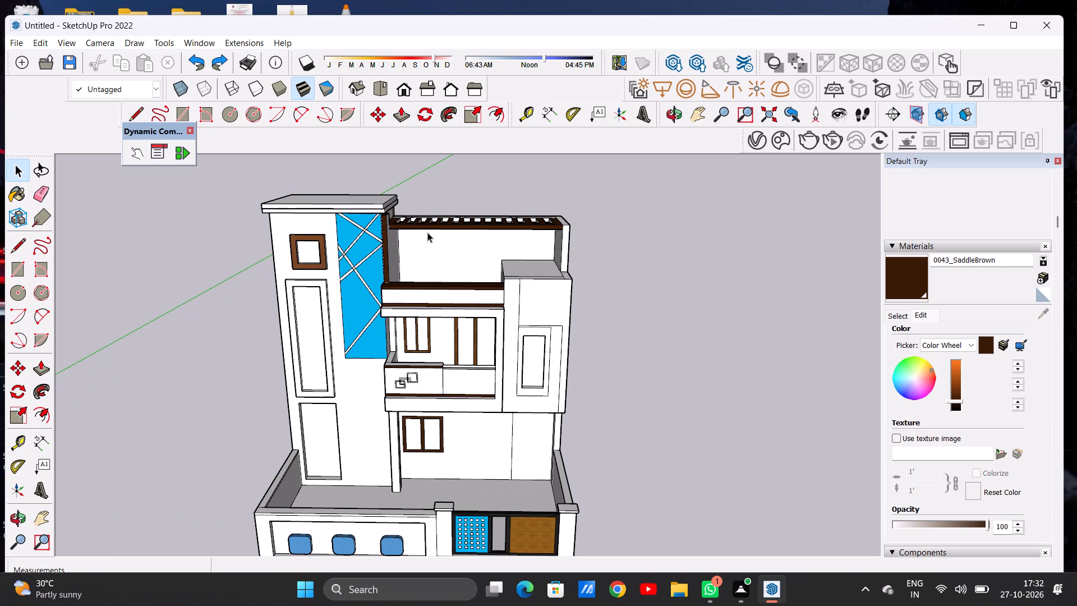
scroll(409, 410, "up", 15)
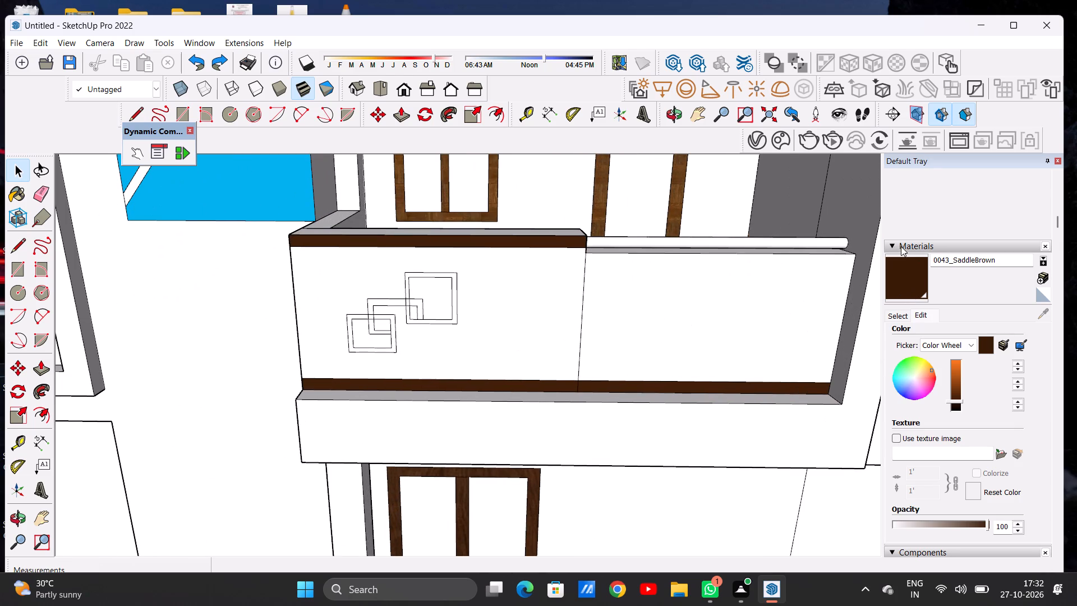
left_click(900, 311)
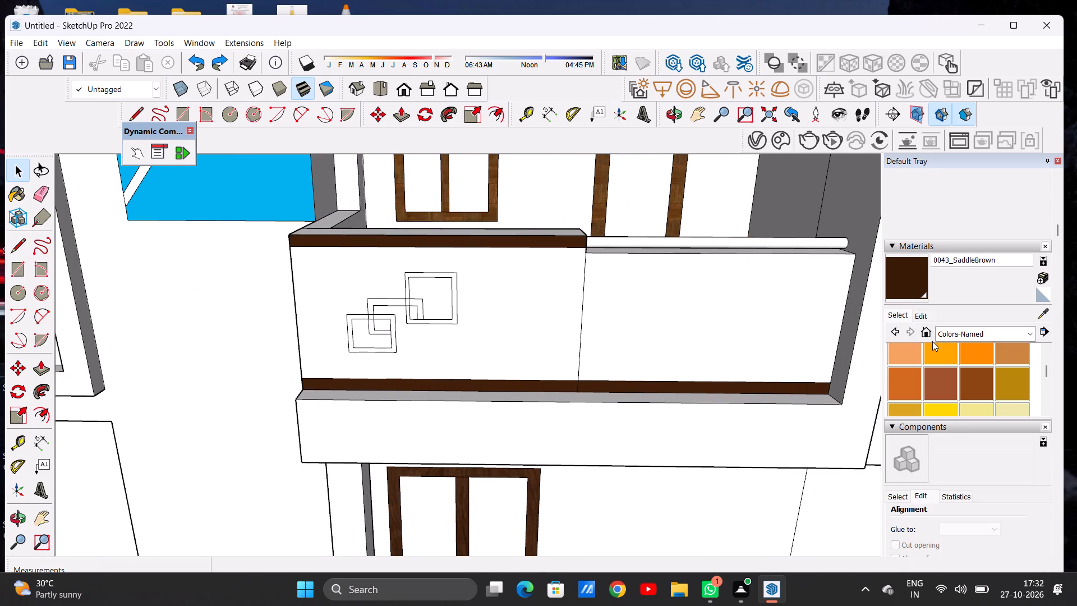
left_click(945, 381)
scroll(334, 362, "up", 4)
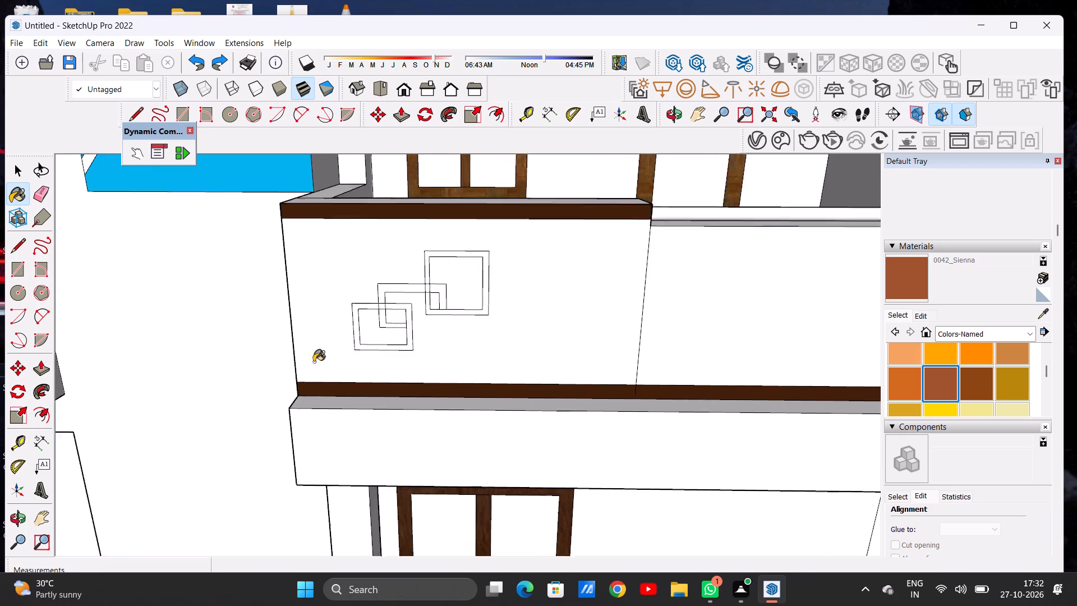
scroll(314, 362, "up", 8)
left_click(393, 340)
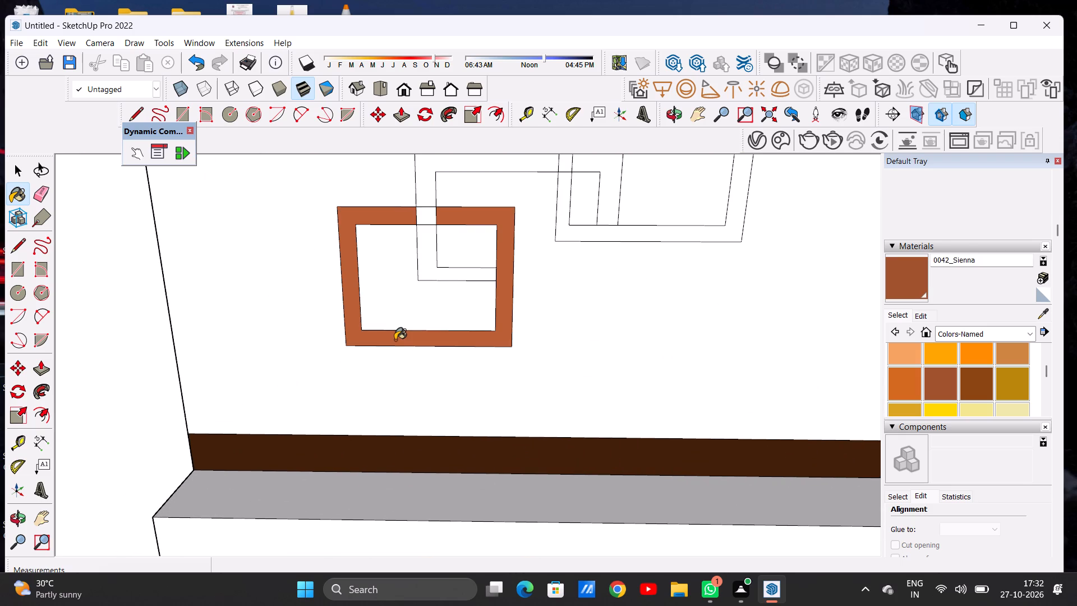
Paint the smaller square frame of the balcony motif with Wood Veneer 01 from the Wood collection.
left_click(949, 331)
left_click(955, 513)
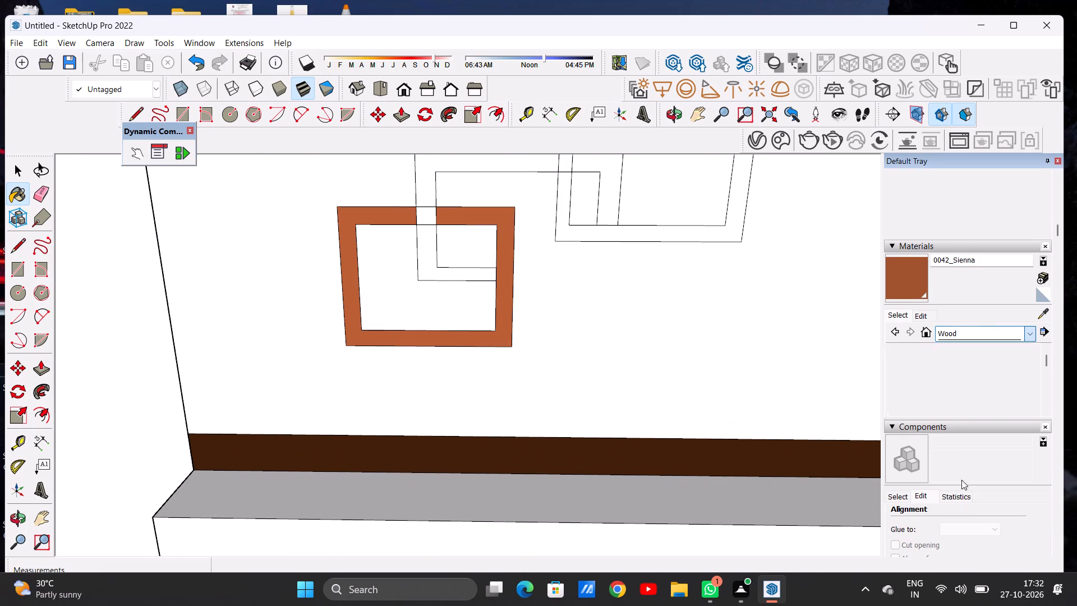
scroll(961, 400, "down", 2)
left_click(982, 362)
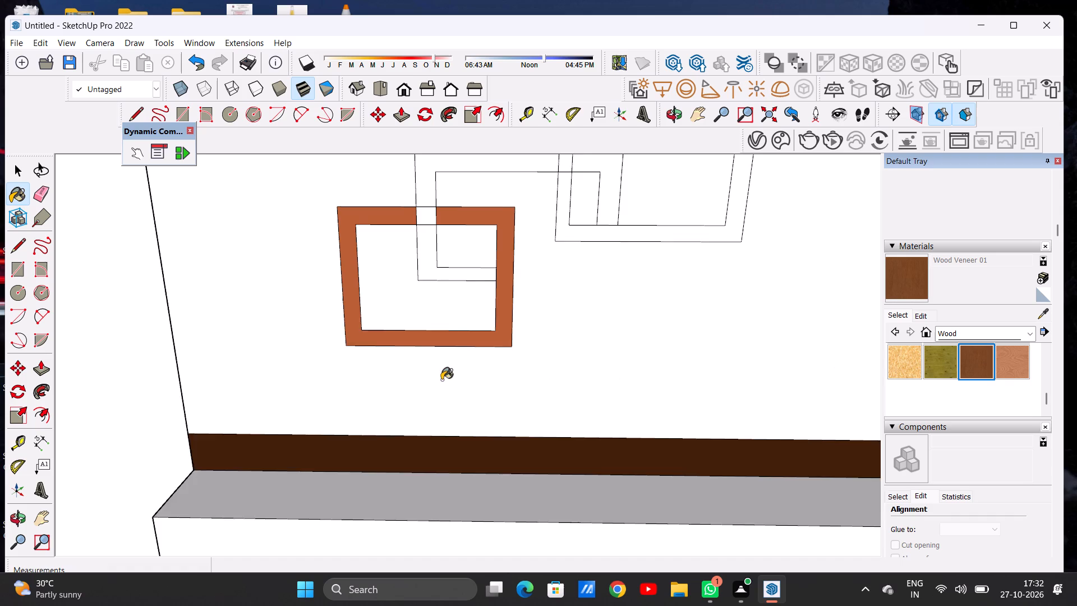
scroll(472, 344, "up", 4)
left_click(503, 329)
Paint the band linking the two squares of the balcony motif, including its crossing and inner pieces, with Wood Veneer 01.
scroll(505, 336, "down", 9)
scroll(490, 351, "up", 1)
scroll(490, 351, "down", 2)
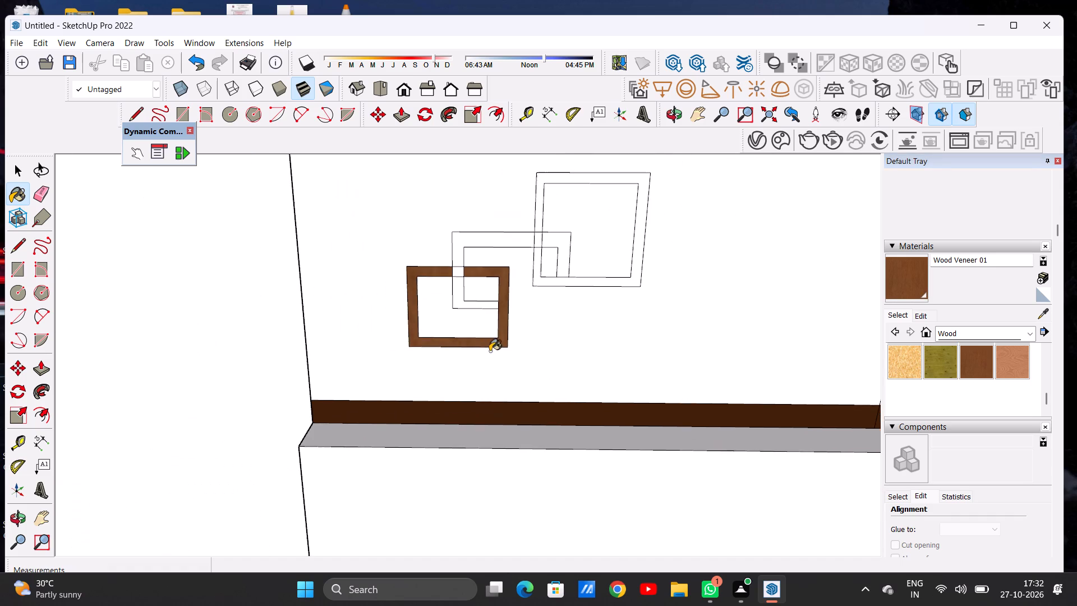
scroll(461, 263, "up", 1)
scroll(459, 264, "down", 1)
scroll(459, 264, "up", 4)
left_click(457, 273)
left_click(455, 291)
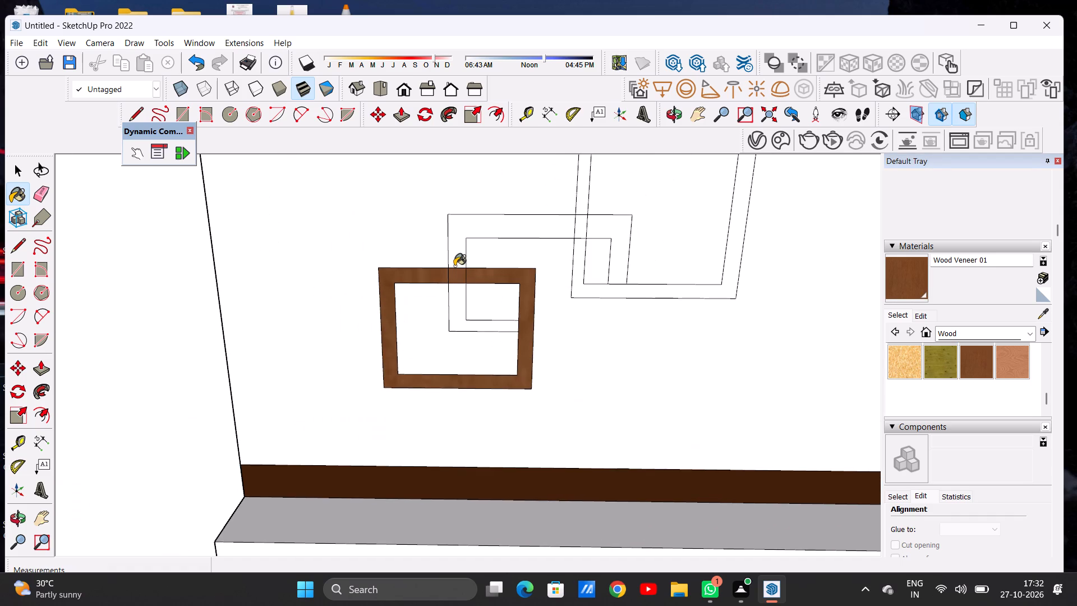
left_click(452, 252)
scroll(474, 282, "down", 4)
scroll(558, 246, "up", 11)
scroll(558, 246, "down", 1)
scroll(558, 246, "up", 1)
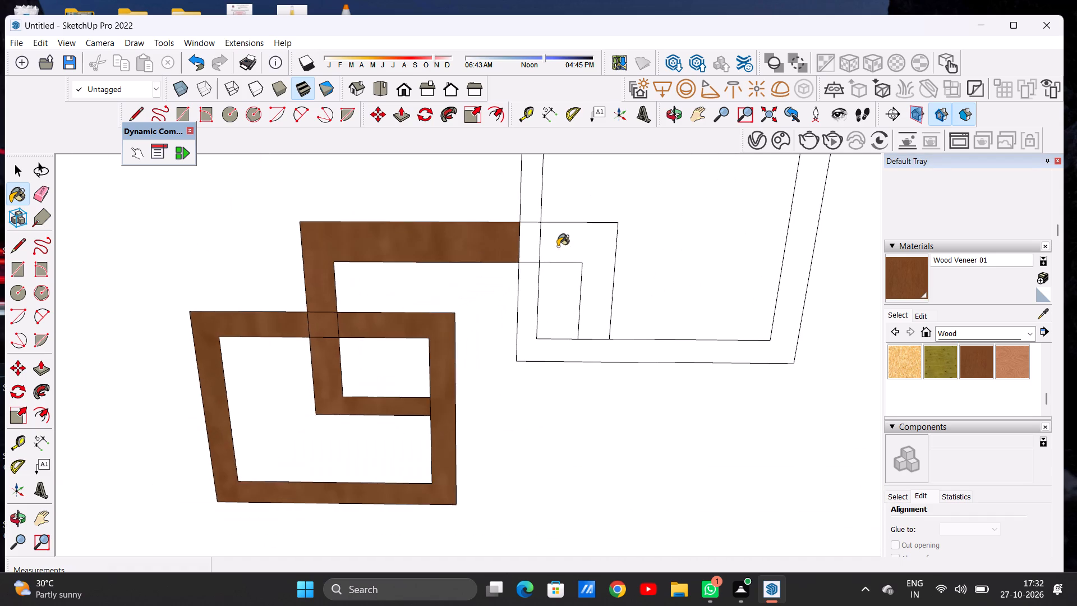
left_click(558, 246)
left_click(527, 250)
Paint the larger square frame of the balcony motif with Wood Veneer 01.
left_click(524, 288)
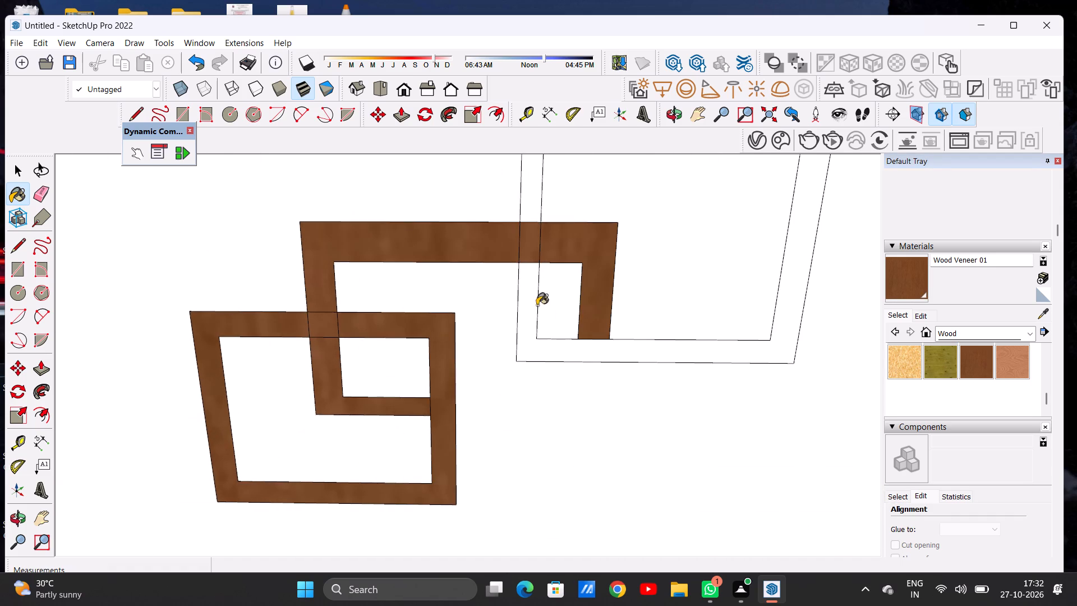
scroll(564, 330, "down", 10)
key("space")
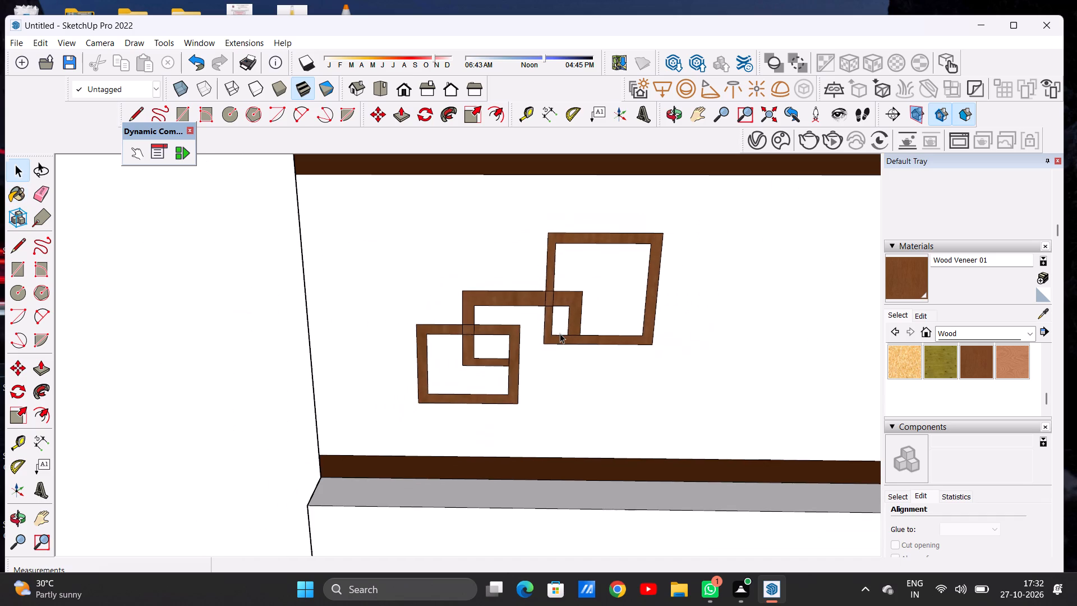
Erase the dividing edges where the linking band crosses the smaller square frame of the balcony motif.
type("E")
scroll(479, 324, "up", 4)
scroll(478, 328, "down", 1)
scroll(474, 333, "up", 8)
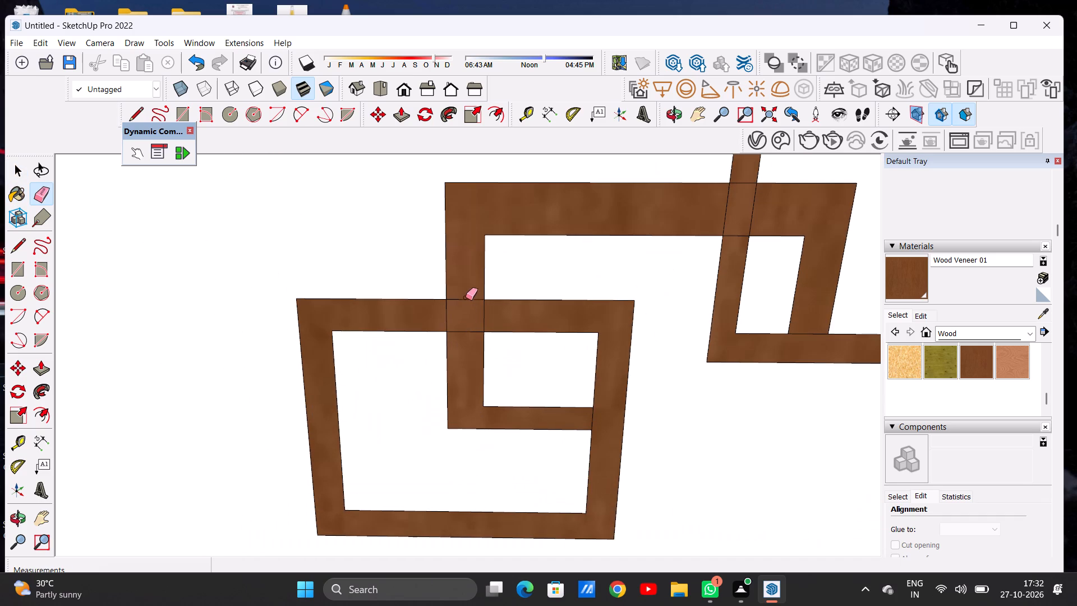
left_click_drag(465, 296, 468, 341)
left_click_drag(454, 314, 439, 314)
left_click_drag(486, 314, 495, 316)
left_click_drag(495, 316, 475, 316)
Erase the dividing edges where the linking band crosses and meets the larger square frame of the balcony motif.
scroll(453, 326, "down", 4)
scroll(638, 313, "up", 5)
left_click_drag(646, 247, 647, 254)
left_click_drag(666, 226, 610, 228)
left_click_drag(645, 185, 643, 200)
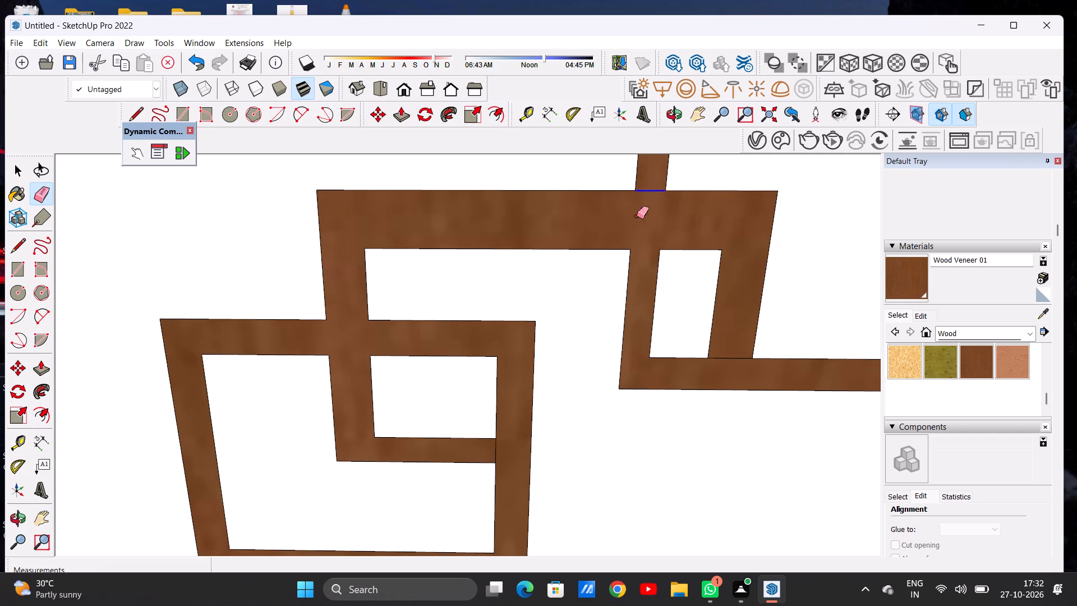
scroll(531, 252, "down", 6)
scroll(666, 337, "up", 5)
left_click_drag(648, 310, 647, 317)
scroll(605, 324, "down", 7)
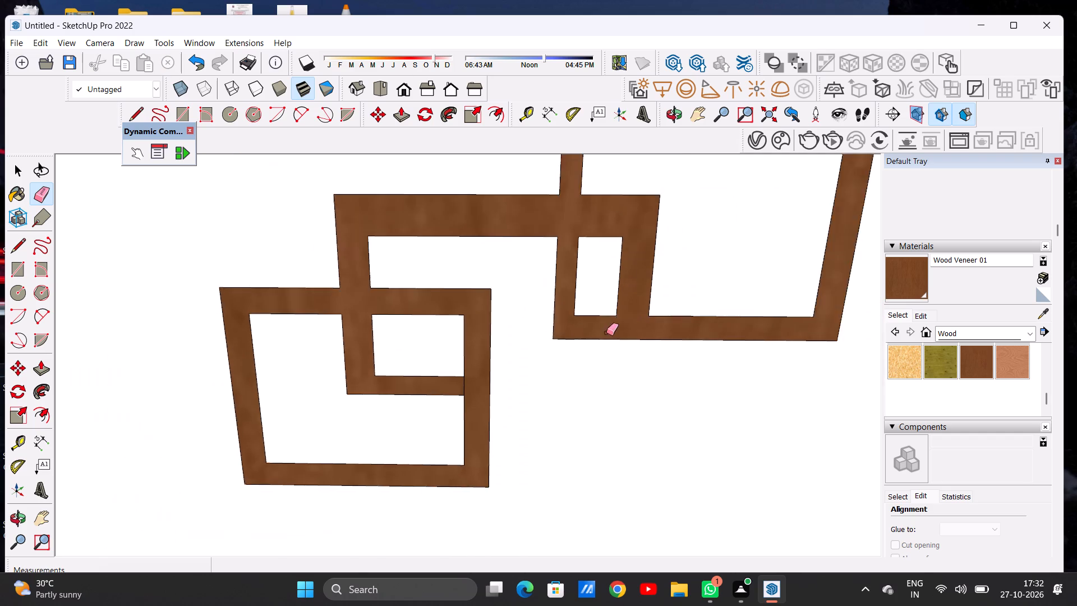
scroll(606, 333, "down", 11)
key("space")
Paint the round balcony handrail with Formica Speckled Grey from the Synthetic Surfaces collection.
scroll(477, 319, "down", 5)
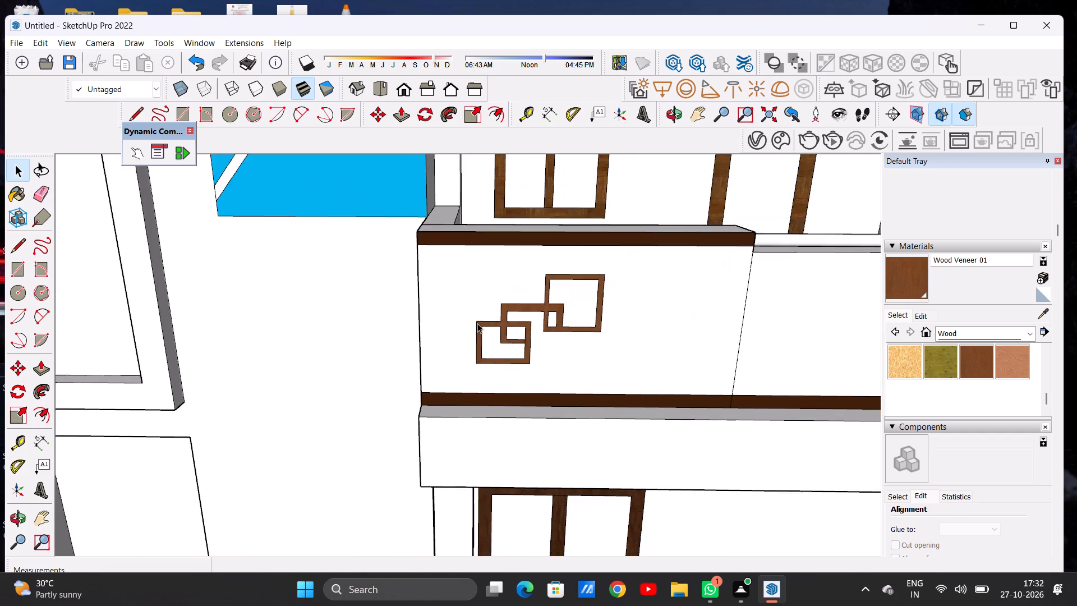
scroll(477, 323, "down", 3)
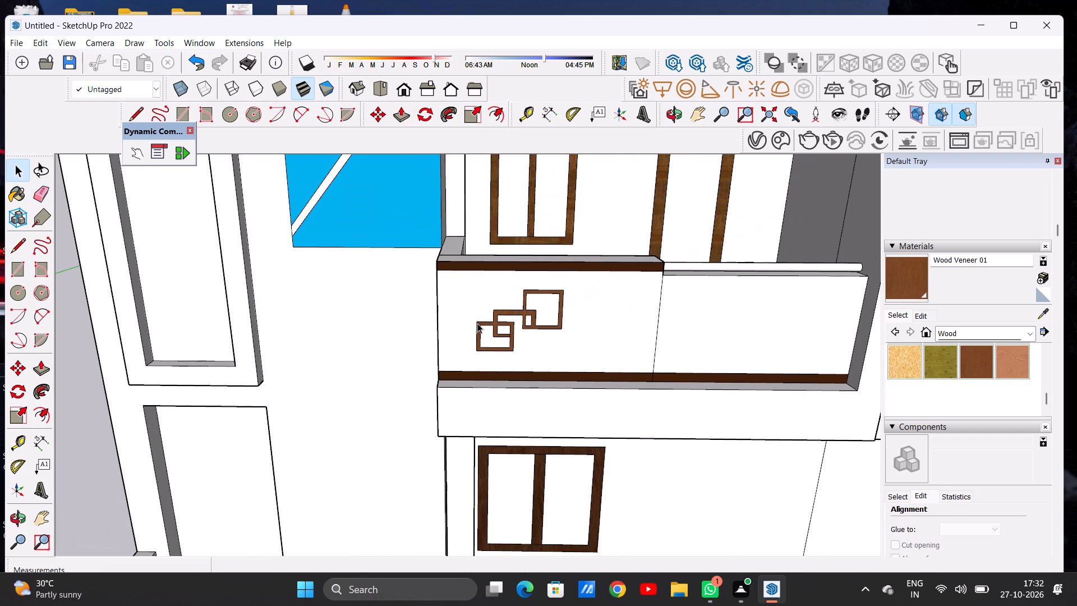
scroll(507, 313, "down", 4)
middle_click_drag(500, 316, 501, 284)
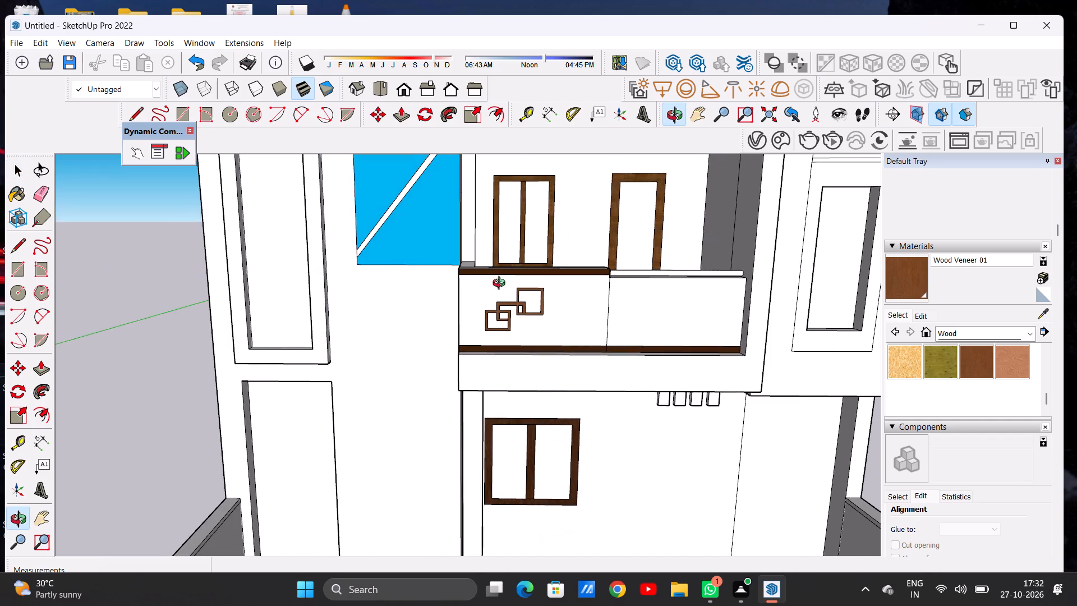
middle_click_drag(501, 284, 489, 273)
scroll(477, 280, "down", 5)
scroll(598, 283, "up", 5)
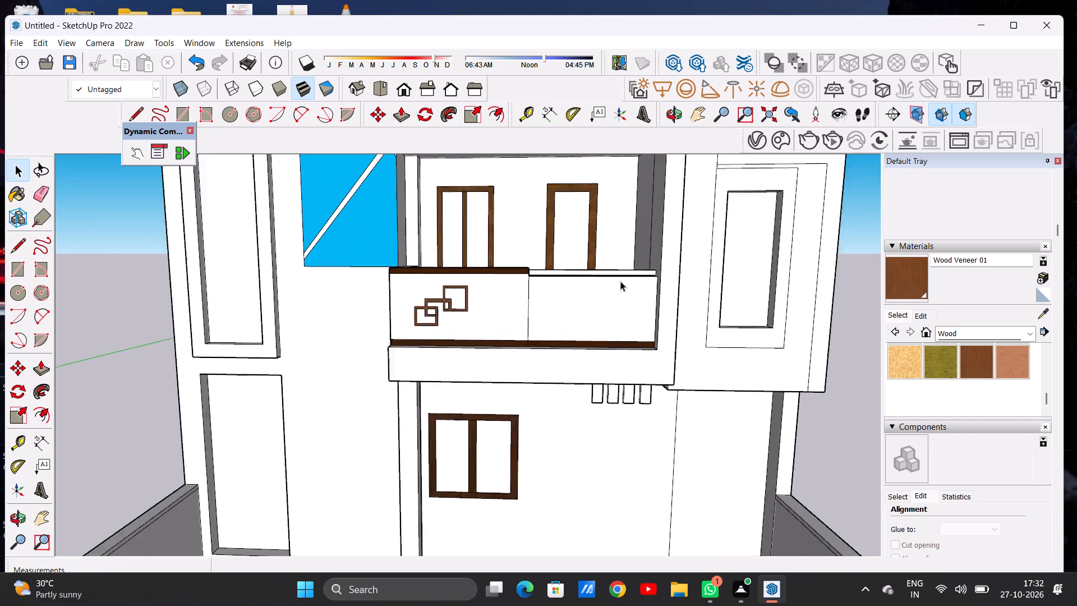
scroll(620, 281, "up", 3)
middle_click_drag(620, 282, 509, 324)
scroll(529, 304, "up", 7)
scroll(529, 304, "down", 1)
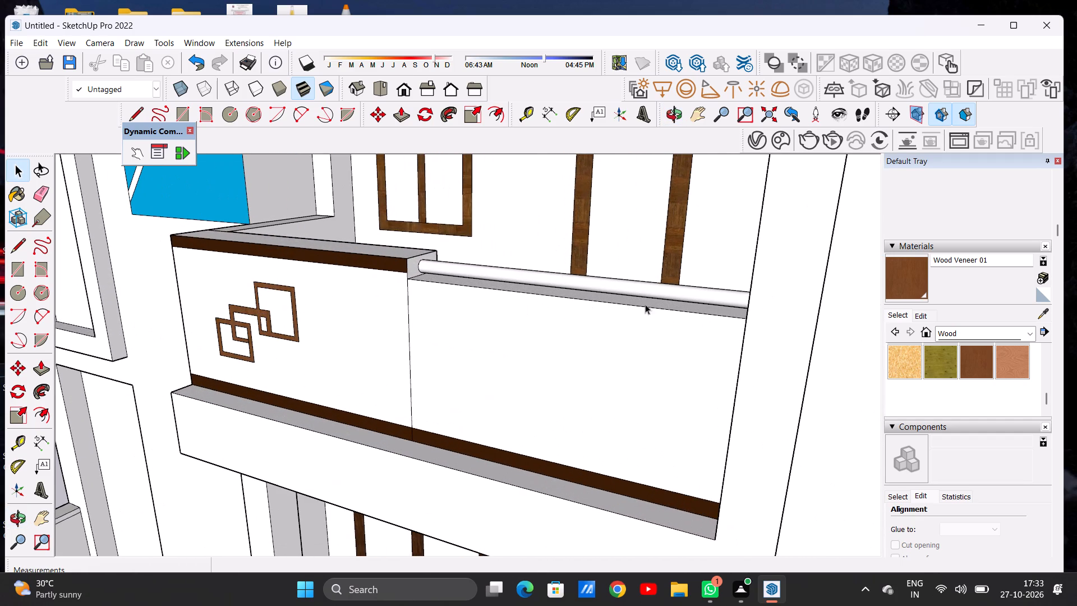
left_click(894, 317)
left_click(896, 312)
scroll(943, 392, "up", 2)
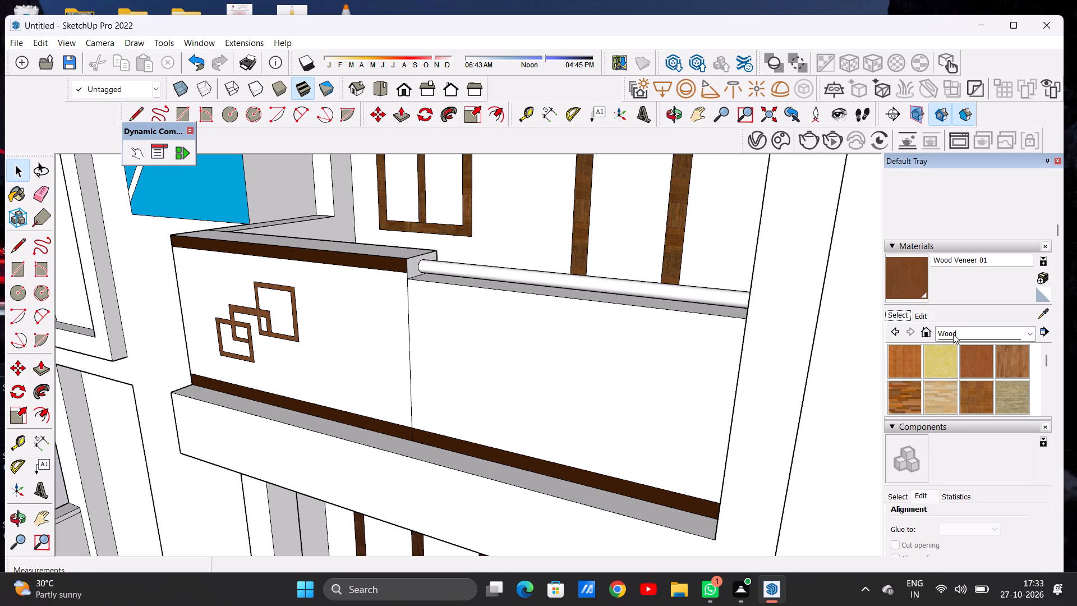
left_click(953, 334)
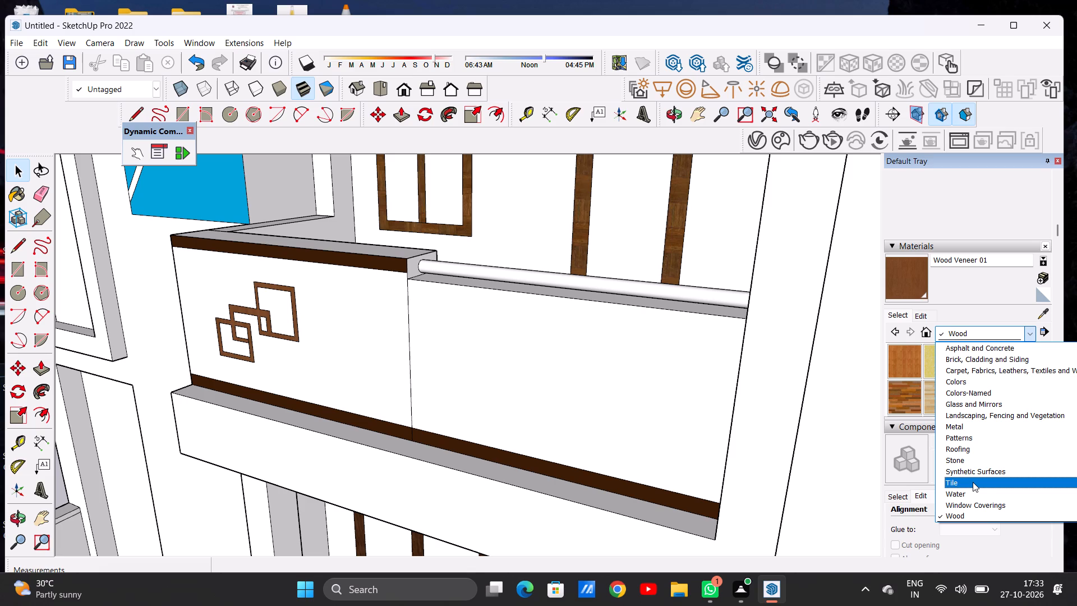
left_click(972, 474)
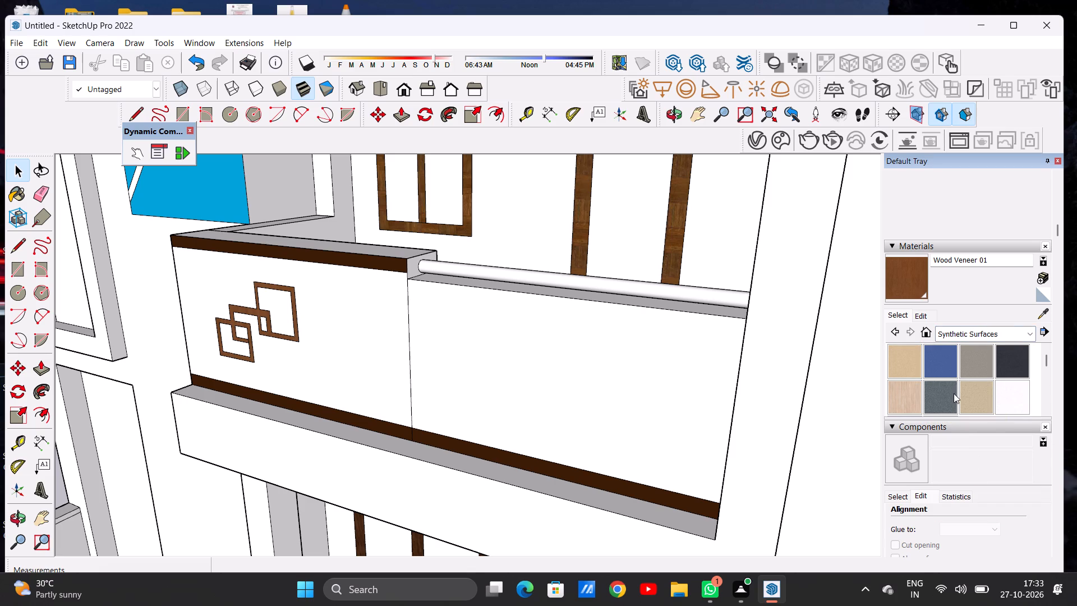
left_click(940, 389)
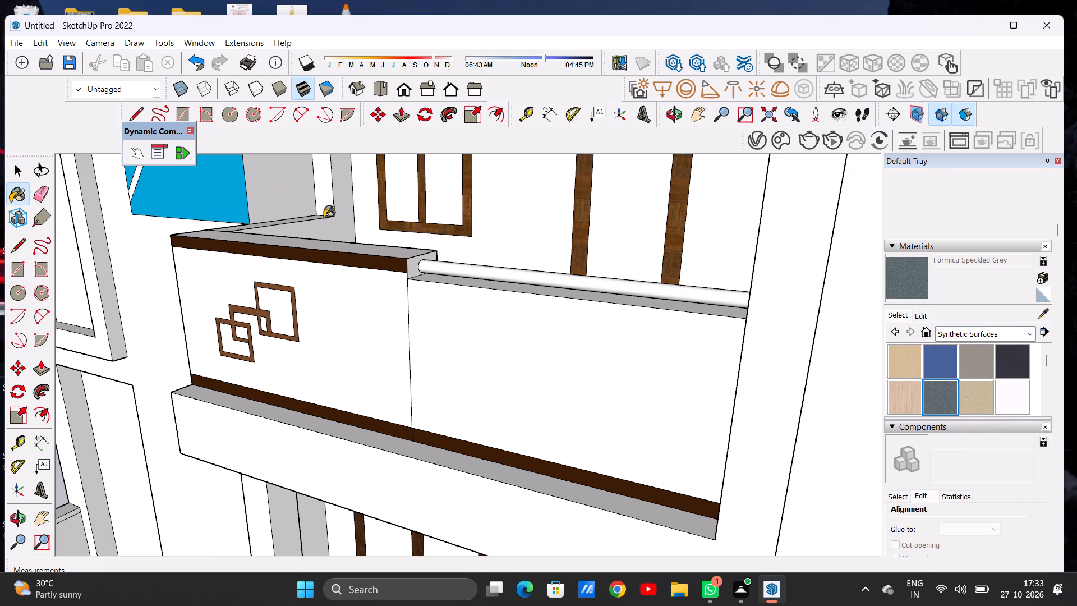
scroll(536, 304, "up", 17)
scroll(498, 267, "down", 1)
scroll(498, 267, "up", 10)
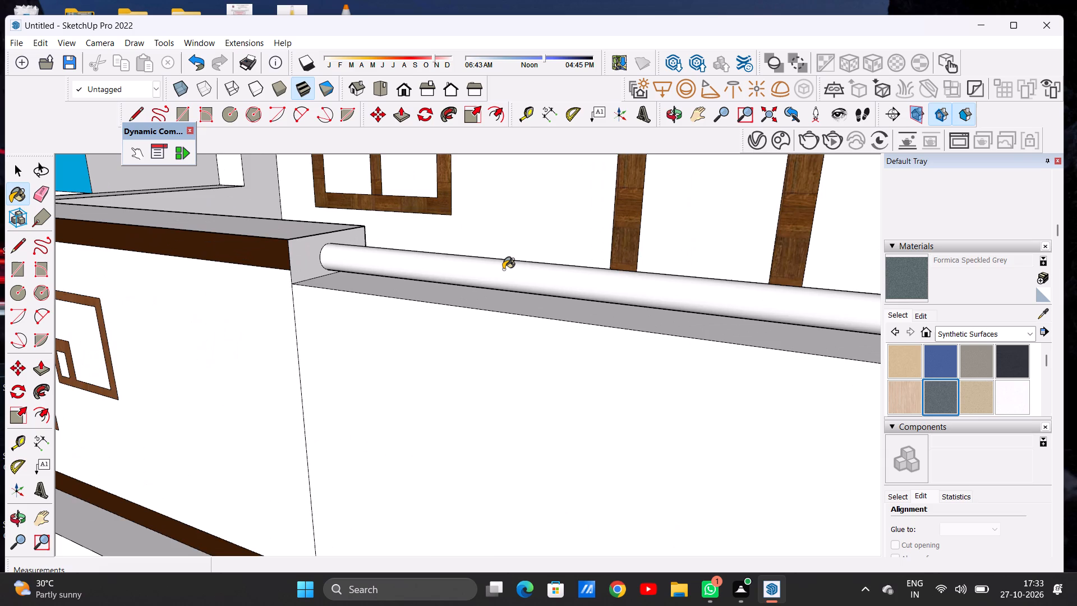
left_click(503, 269)
scroll(503, 269, "down", 14)
middle_click_drag(443, 280, 611, 269)
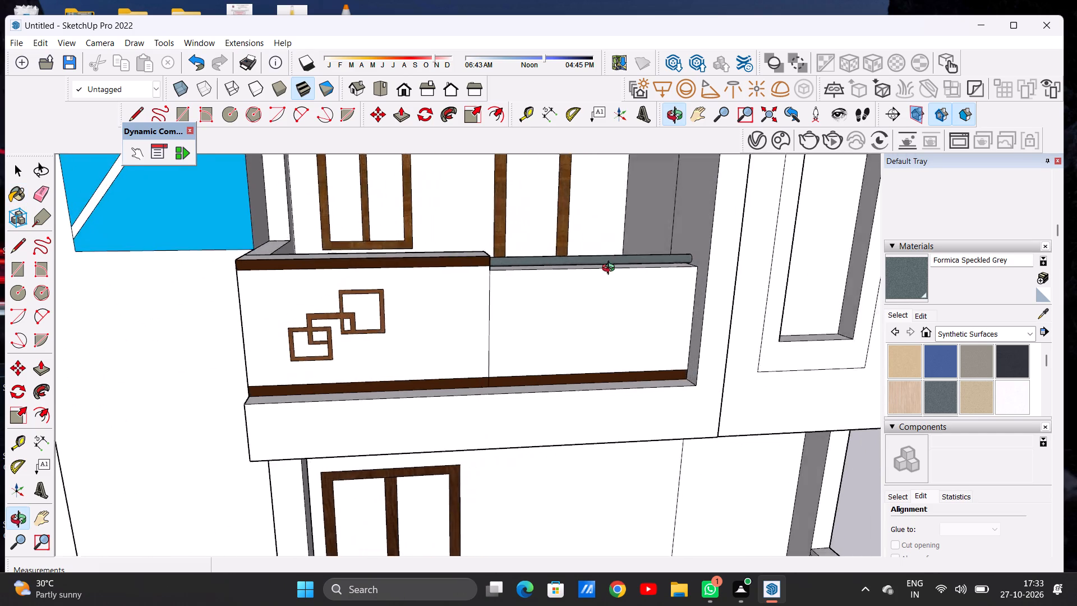
middle_click_drag(611, 269, 567, 268)
scroll(560, 257, "down", 6)
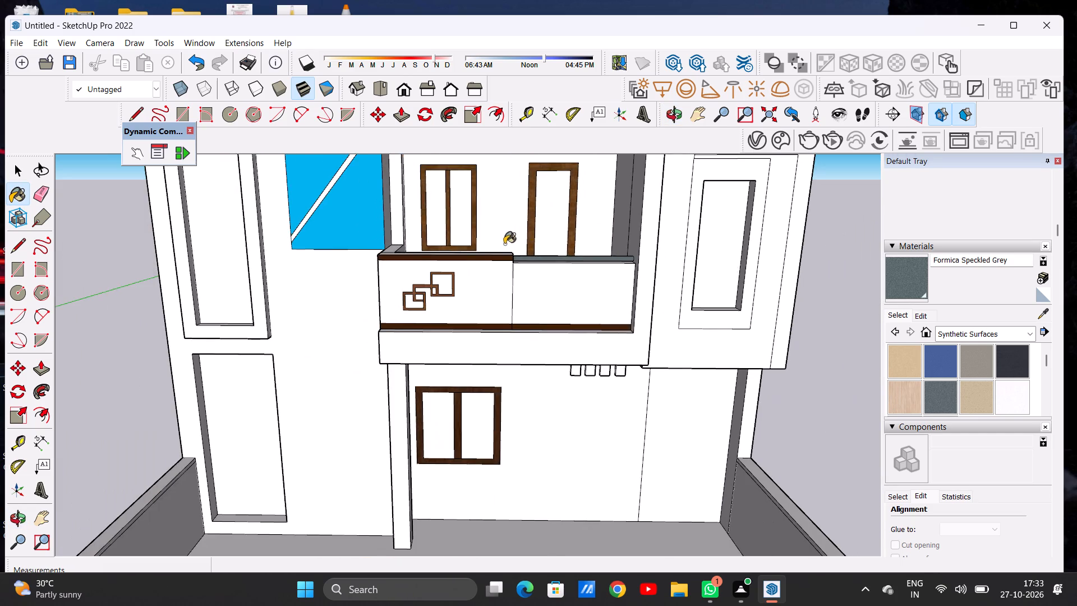
scroll(500, 243, "down", 3)
scroll(571, 284, "up", 8)
key("space")
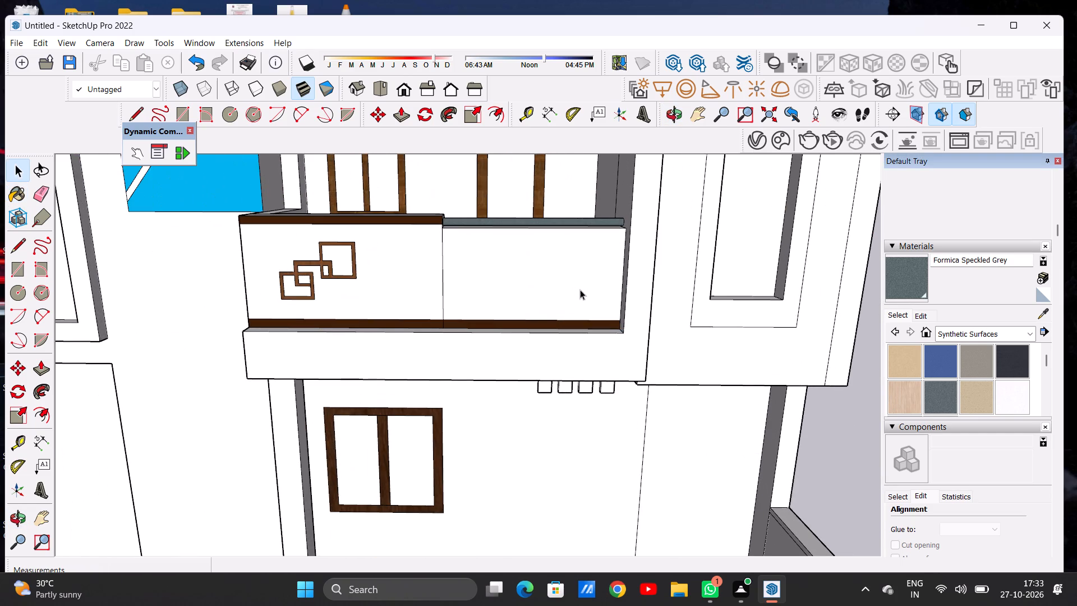
Paint the outer face of the balcony panel below the handrail with Translucent Glass Safety from the Glass and Mirrors collection.
left_click(956, 332)
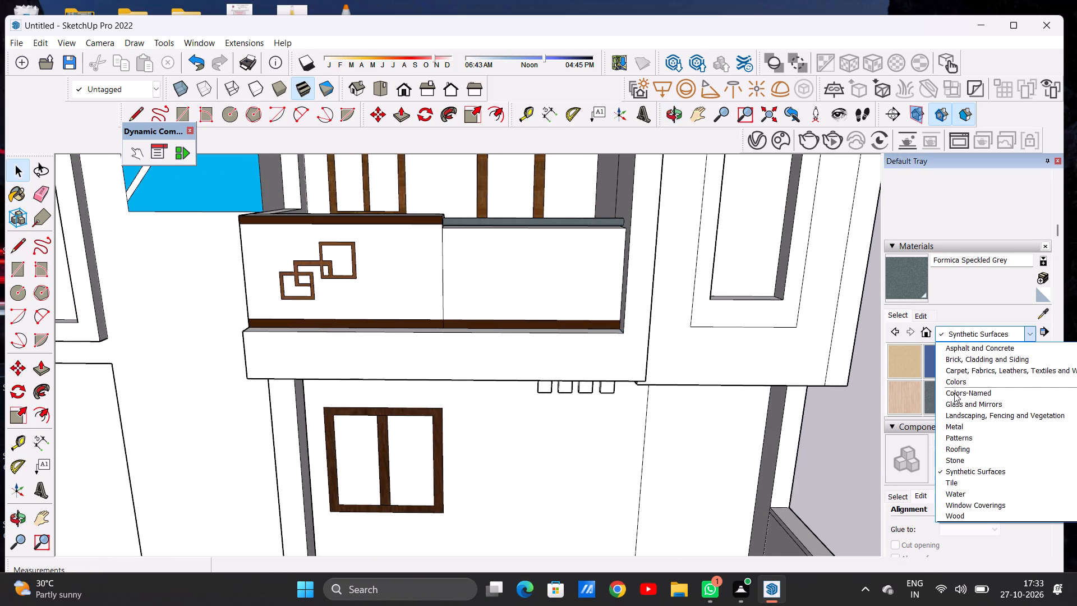
left_click(958, 407)
scroll(950, 367, "down", 1)
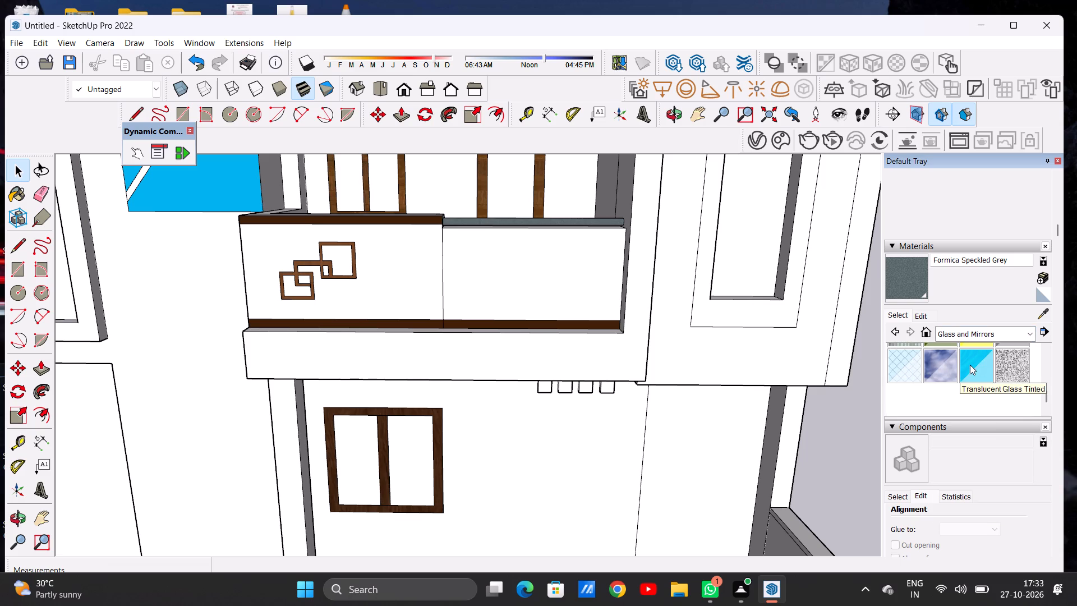
scroll(970, 365, "up", 1)
left_click(1013, 396)
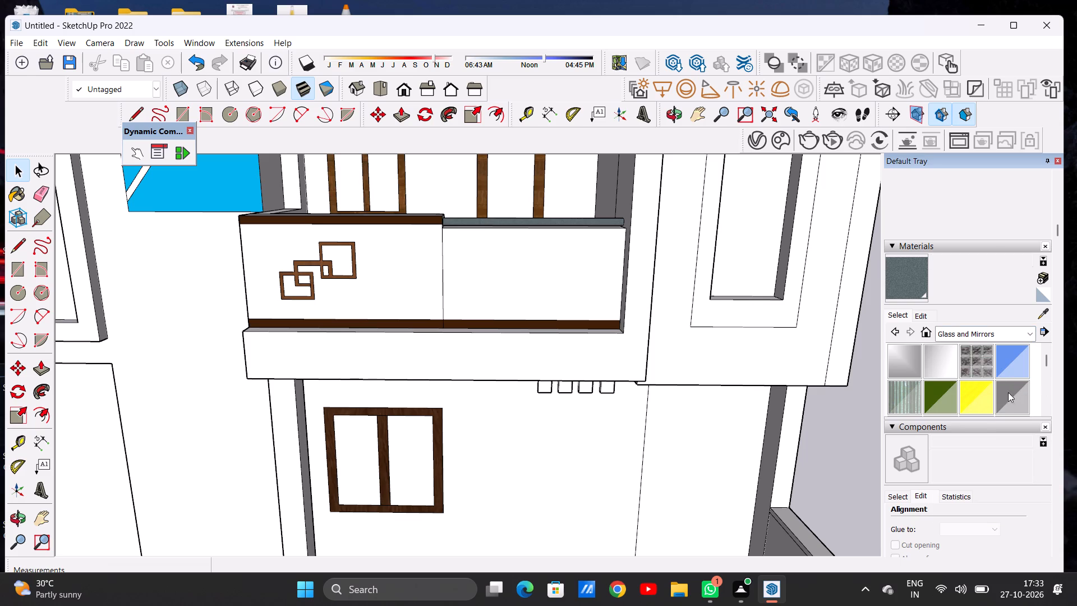
scroll(946, 385, "down", 2)
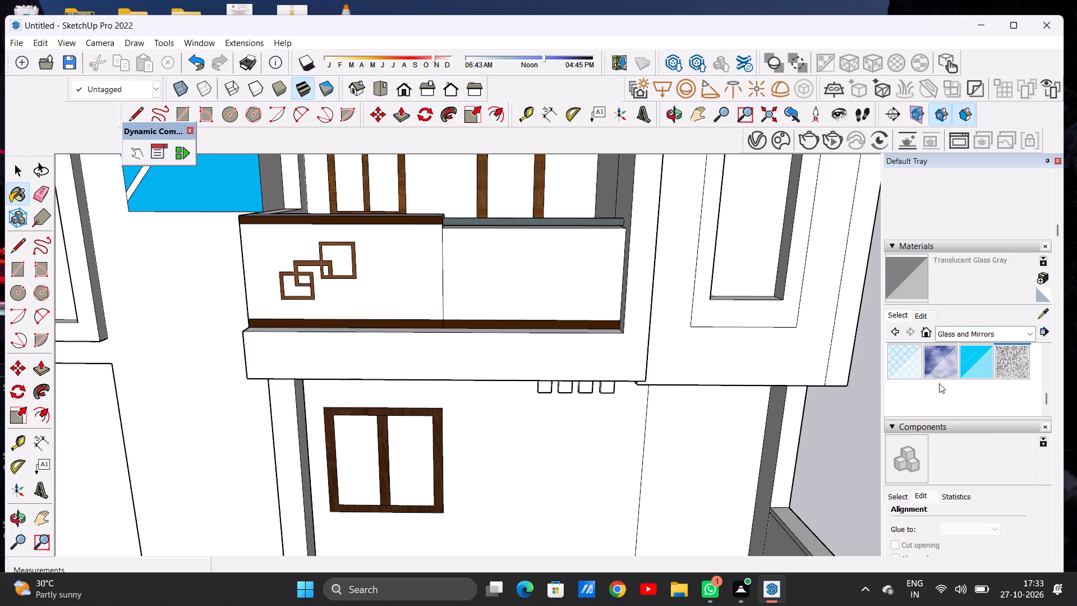
left_click(911, 366)
left_click(551, 265)
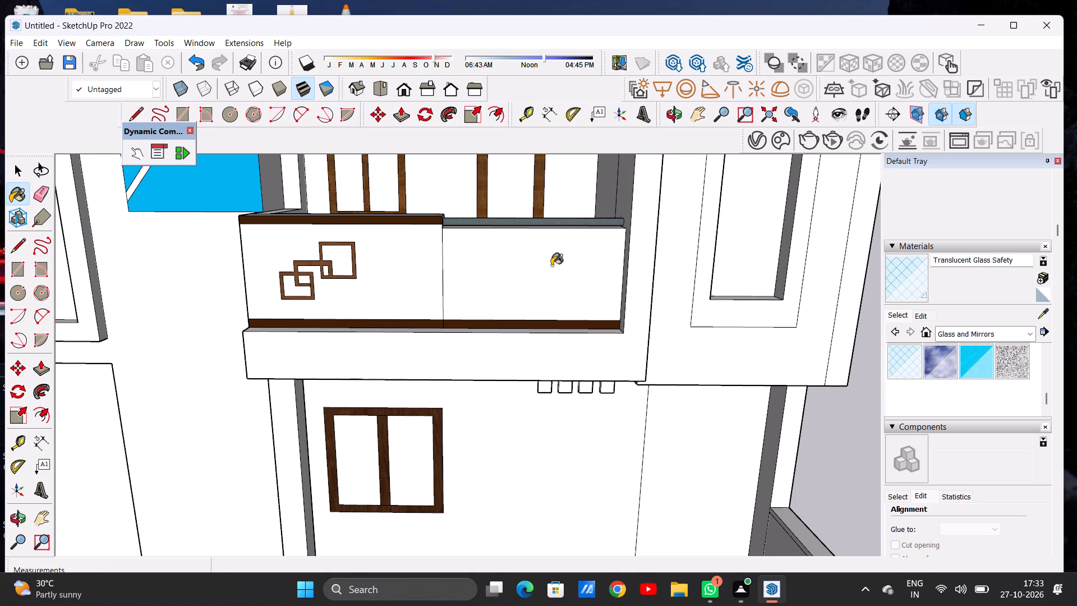
Tint the Translucent Glass Safety material pale green and set its opacity to 12.
left_click(919, 317)
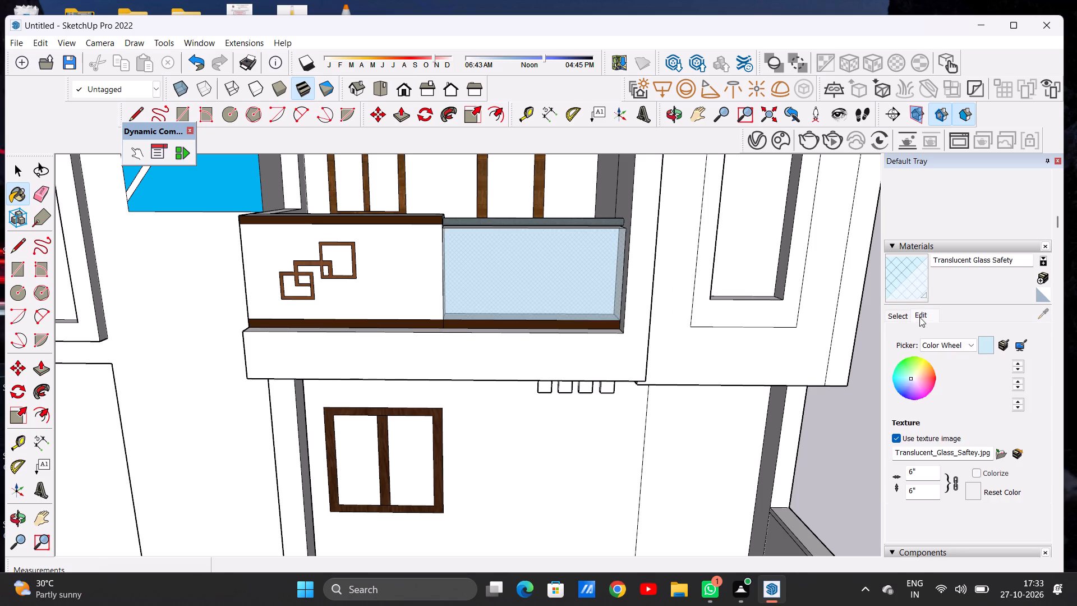
left_click(915, 373)
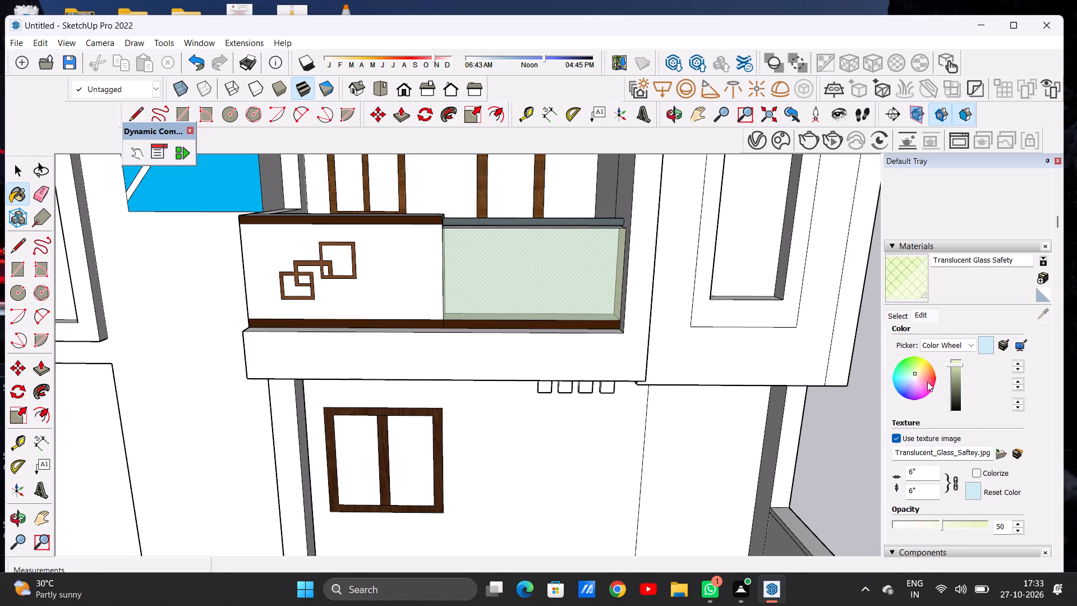
scroll(927, 382, "up", 5)
scroll(912, 364, "down", 2)
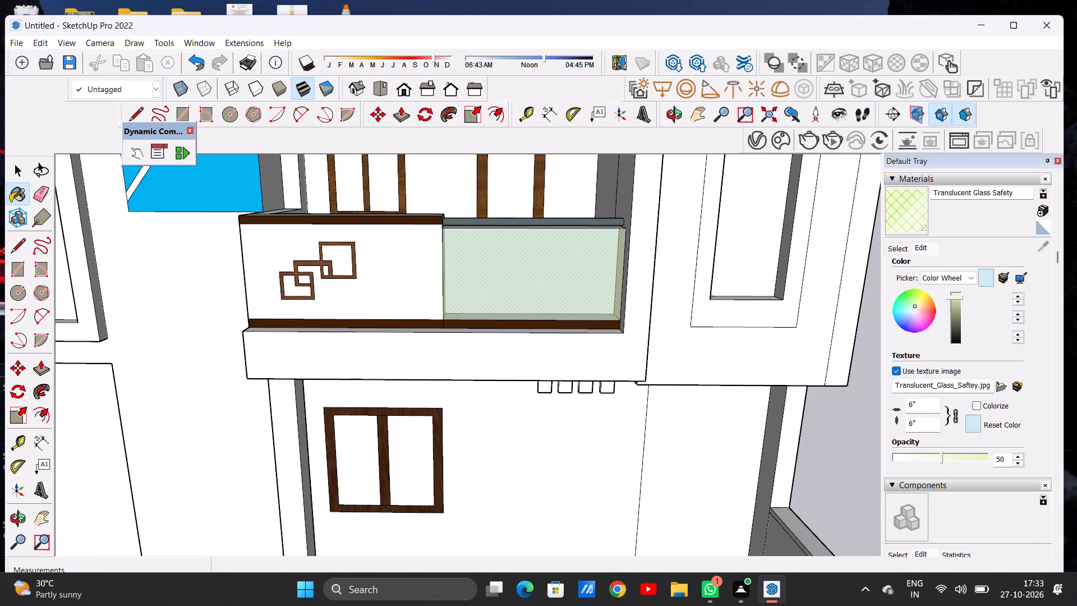
left_click(905, 457)
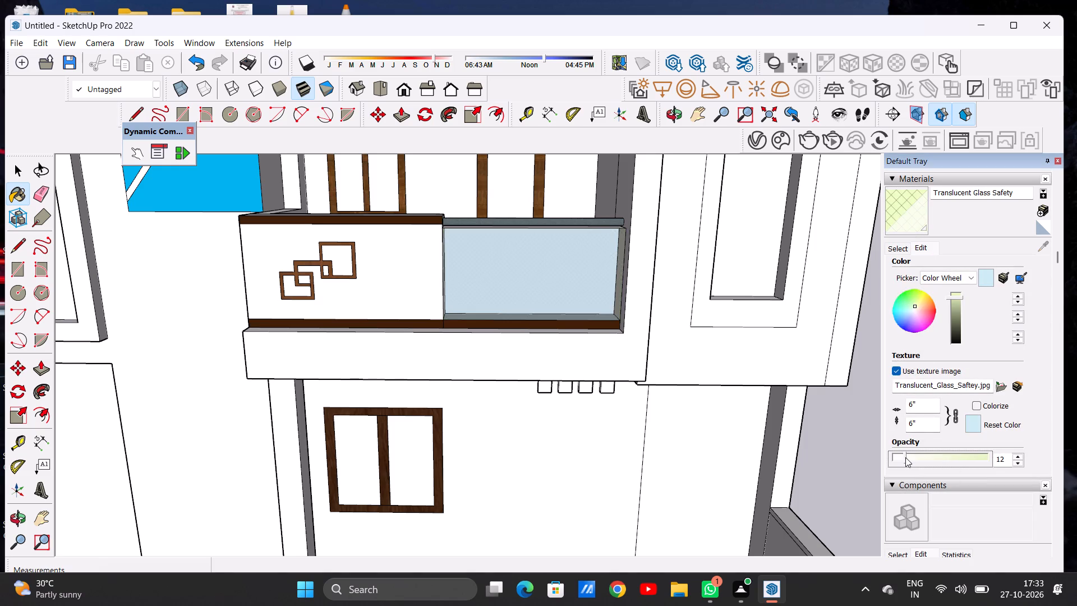
Paint the inner face of the balcony panel below the handrail with the tinted Translucent Glass Safety material.
scroll(570, 330, "down", 4)
middle_click_drag(558, 296, 502, 316)
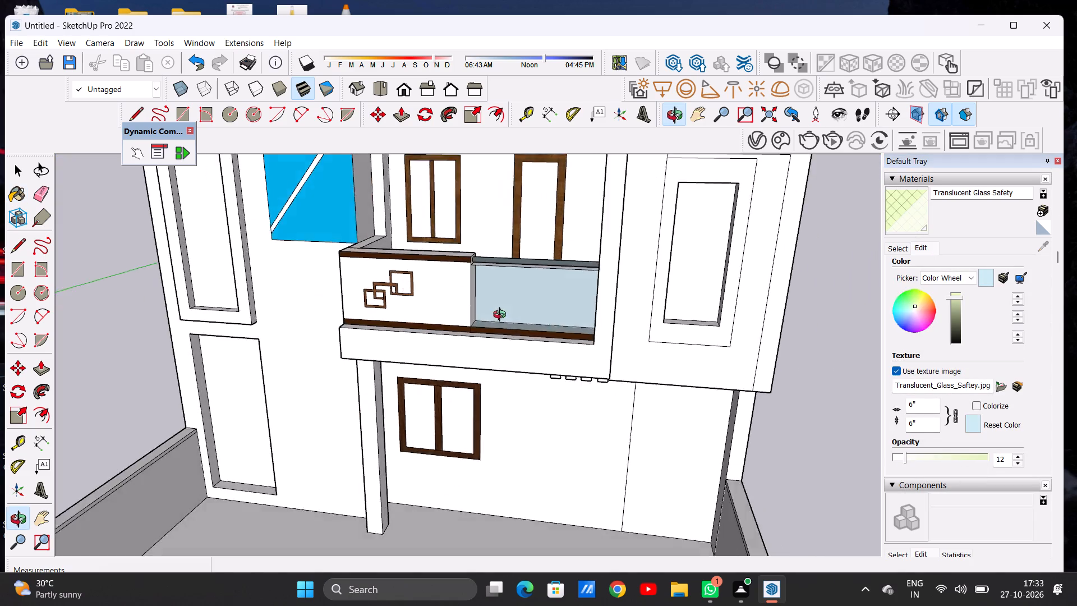
middle_click_drag(502, 316, 434, 403)
scroll(505, 313, "up", 3)
scroll(505, 313, "down", 1)
scroll(505, 313, "up", 2)
middle_click_drag(477, 295, 698, 304)
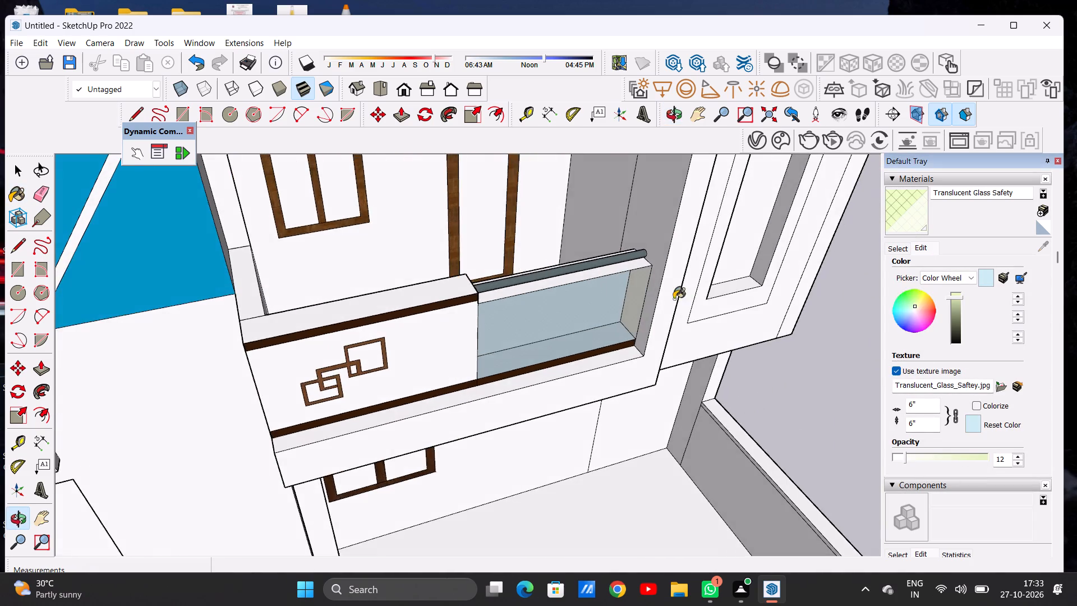
middle_click_drag(438, 290, 735, 291)
middle_click(694, 280)
scroll(538, 254, "up", 3)
scroll(535, 250, "down", 1)
scroll(535, 250, "up", 1)
scroll(535, 250, "down", 1)
scroll(535, 250, "up", 7)
middle_click_drag(494, 260, 533, 256)
left_click(579, 260)
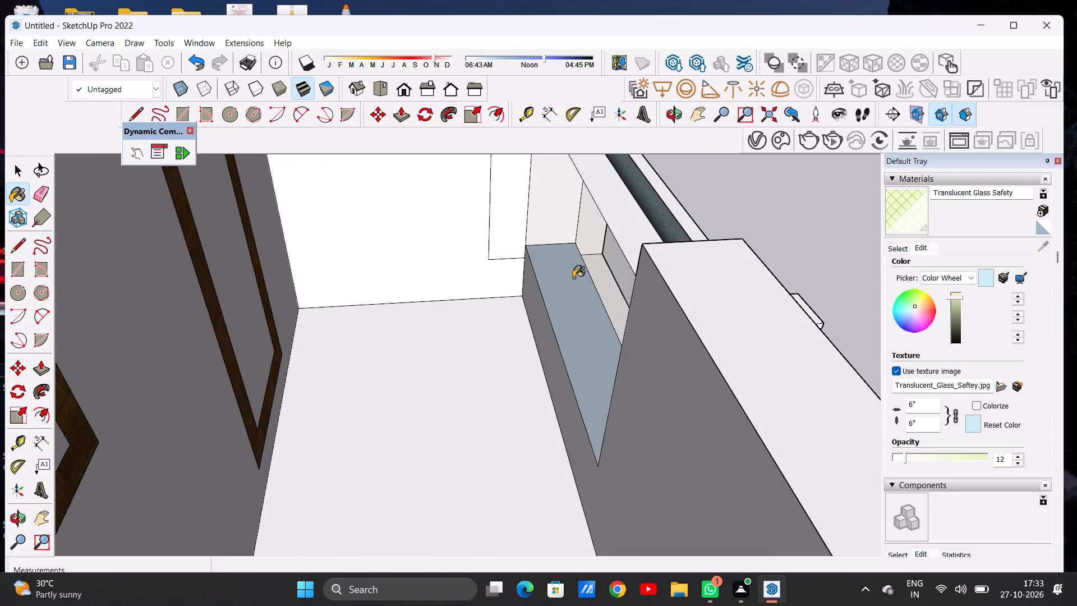
Examine the glazed balcony panel from outside and the whole front facade of the house.
middle_click_drag(610, 293, 446, 277)
scroll(500, 282, "down", 15)
middle_click_drag(610, 317, 429, 242)
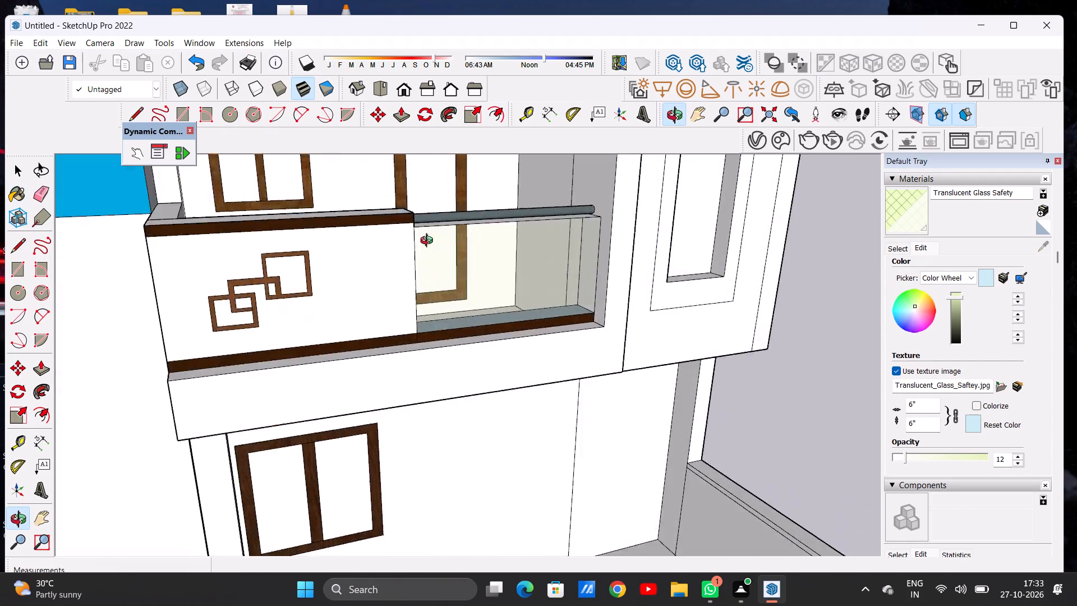
middle_click_drag(429, 242, 368, 237)
scroll(478, 279, "down", 12)
middle_click_drag(516, 319, 468, 286)
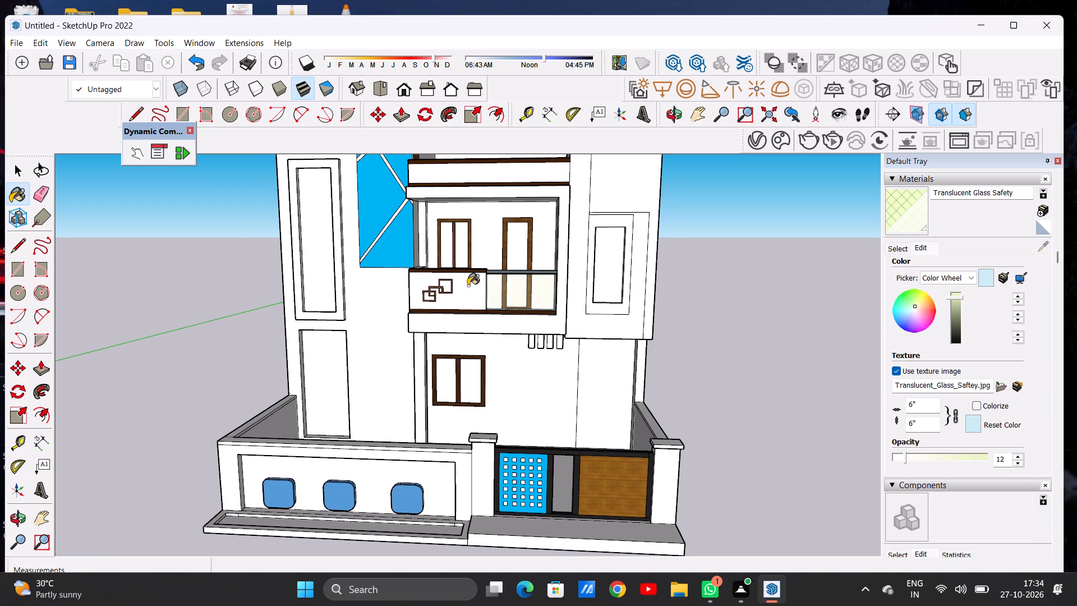
key("space")
scroll(468, 286, "down", 8)
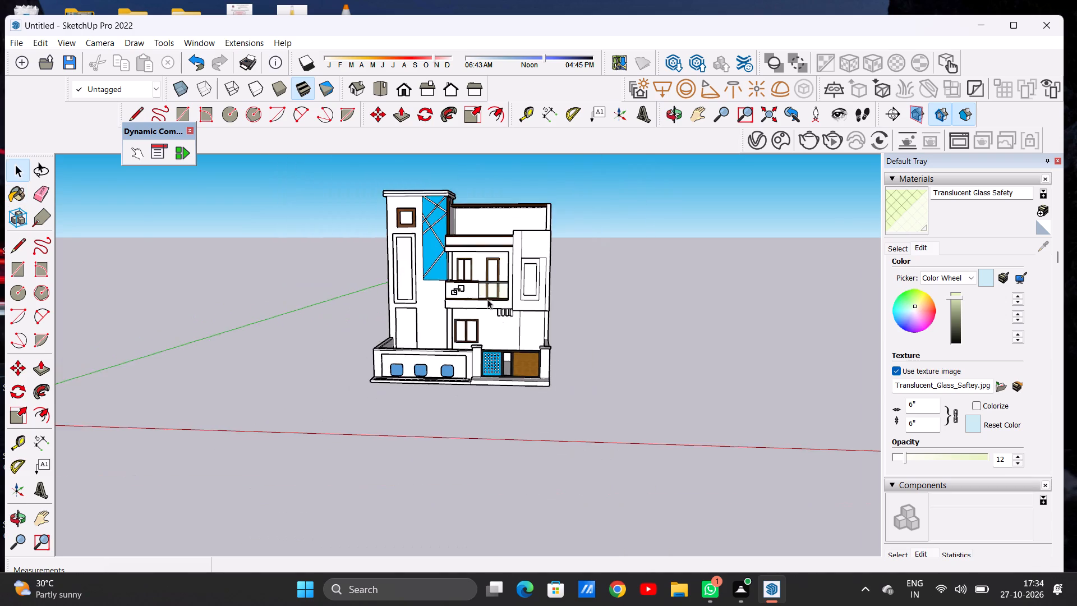
Paint the glass pane of the balcony door with Translucent Glass Tinted from the Glass and Mirrors collection.
scroll(487, 299, "down", 8)
scroll(501, 300, "up", 20)
scroll(490, 311, "up", 2)
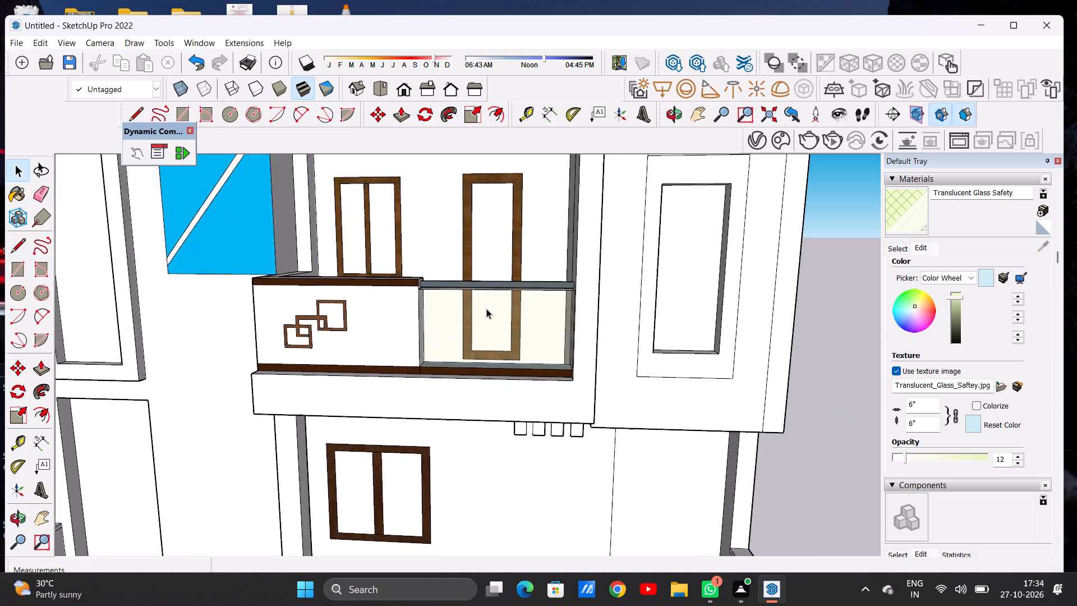
middle_click_drag(477, 305, 505, 304)
scroll(497, 316, "down", 5)
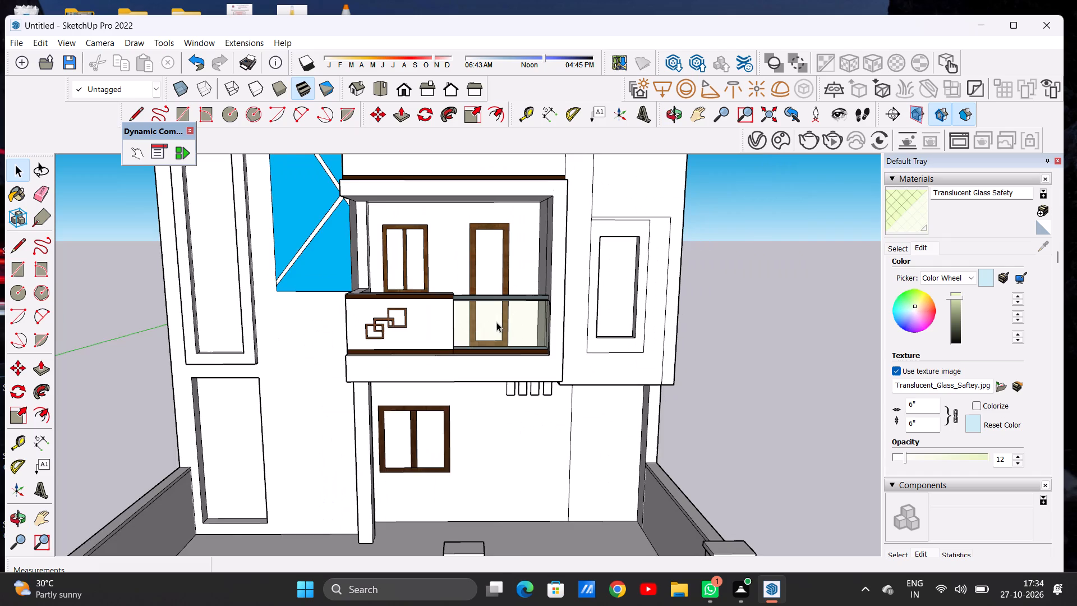
scroll(489, 334, "down", 3)
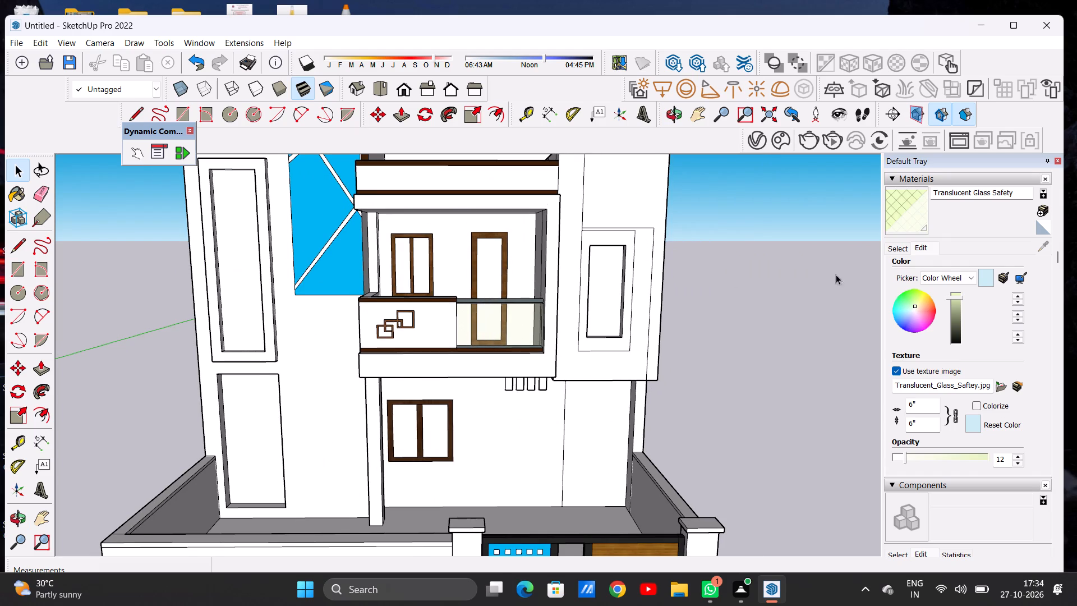
scroll(949, 238, "up", 2)
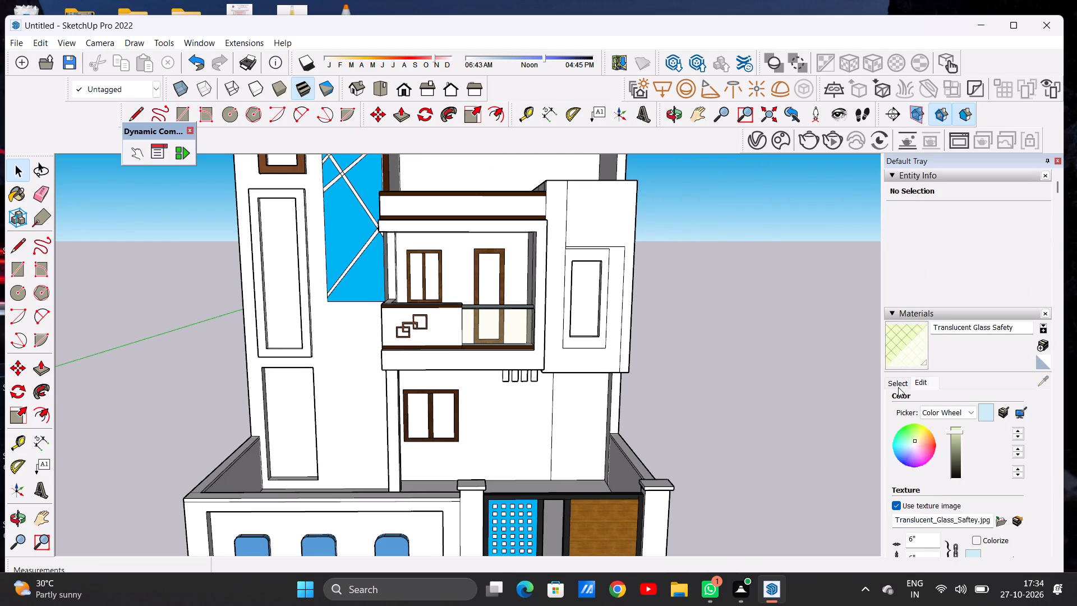
left_click(897, 387)
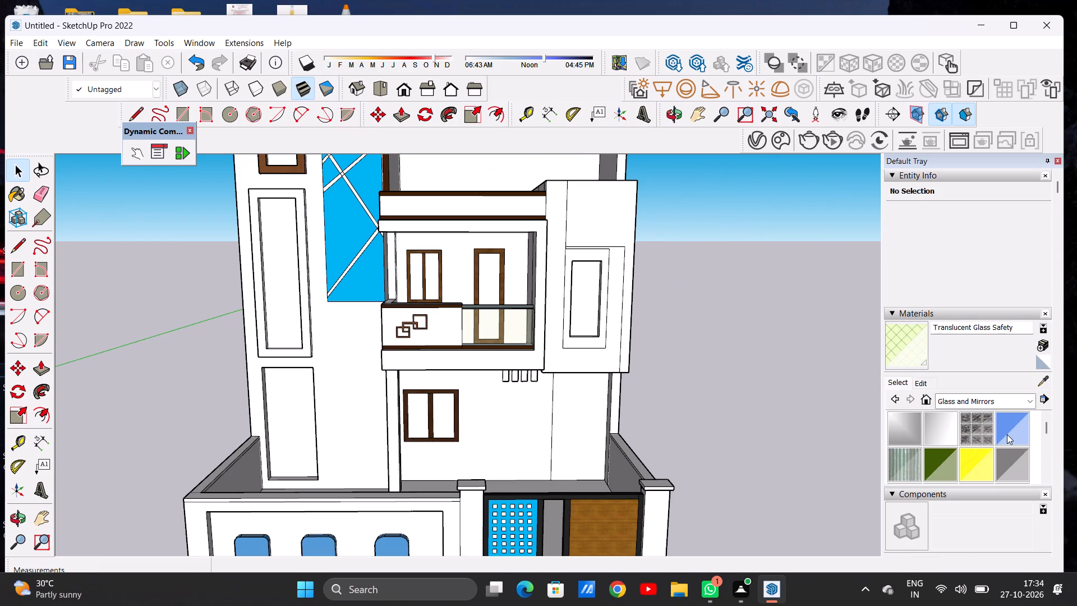
scroll(1007, 434, "down", 3)
left_click(973, 361)
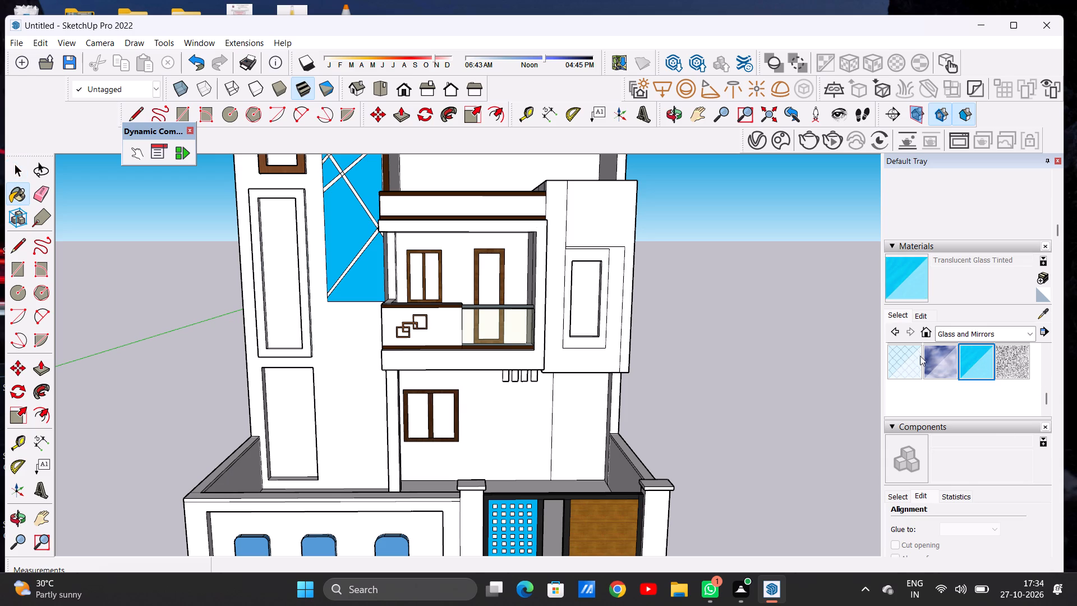
scroll(464, 290, "up", 20)
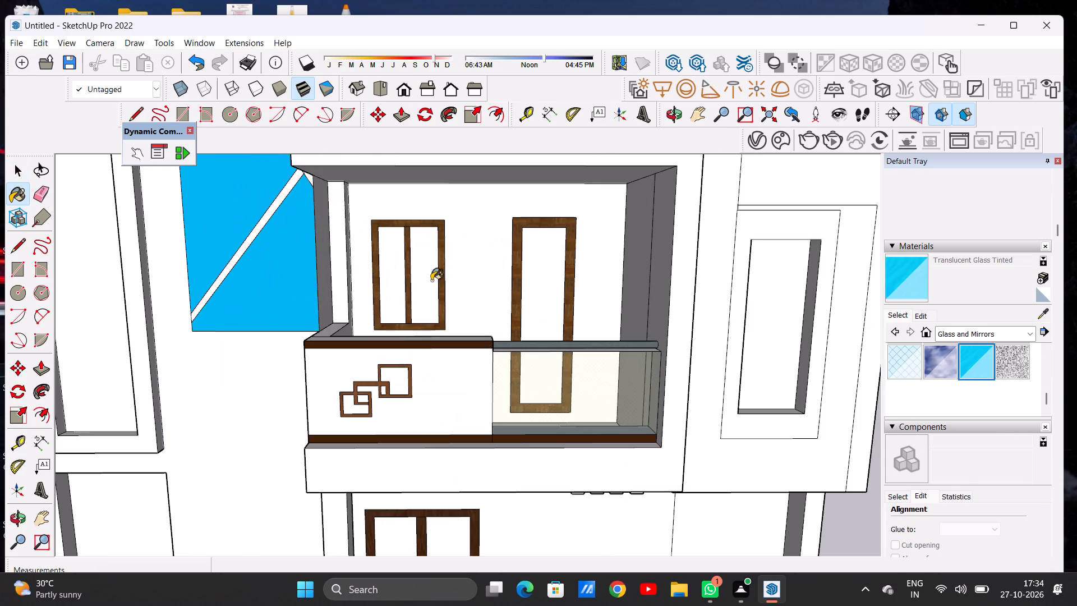
left_click(541, 279)
Darken the colour of the Translucent Glass Tinted material to a deeper teal blue.
scroll(492, 283, "down", 4)
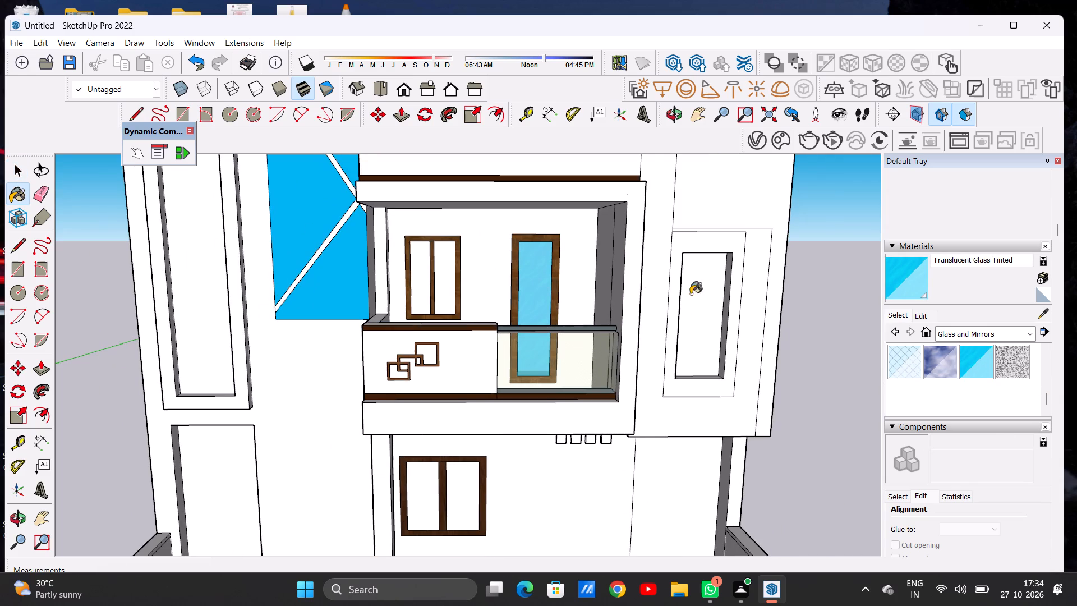
left_click(923, 314)
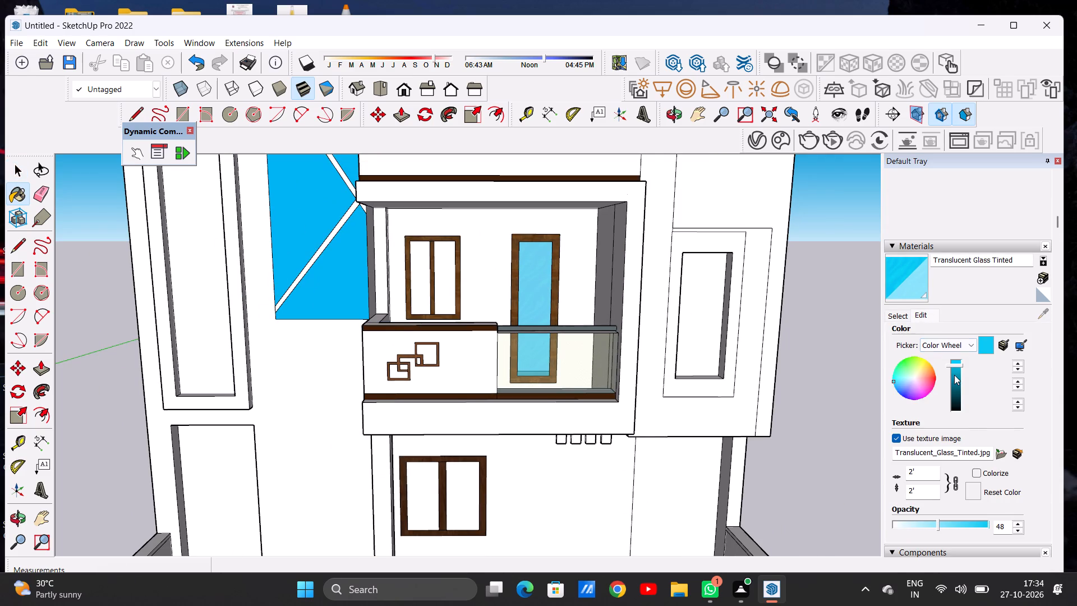
left_click(954, 375)
left_click(957, 387)
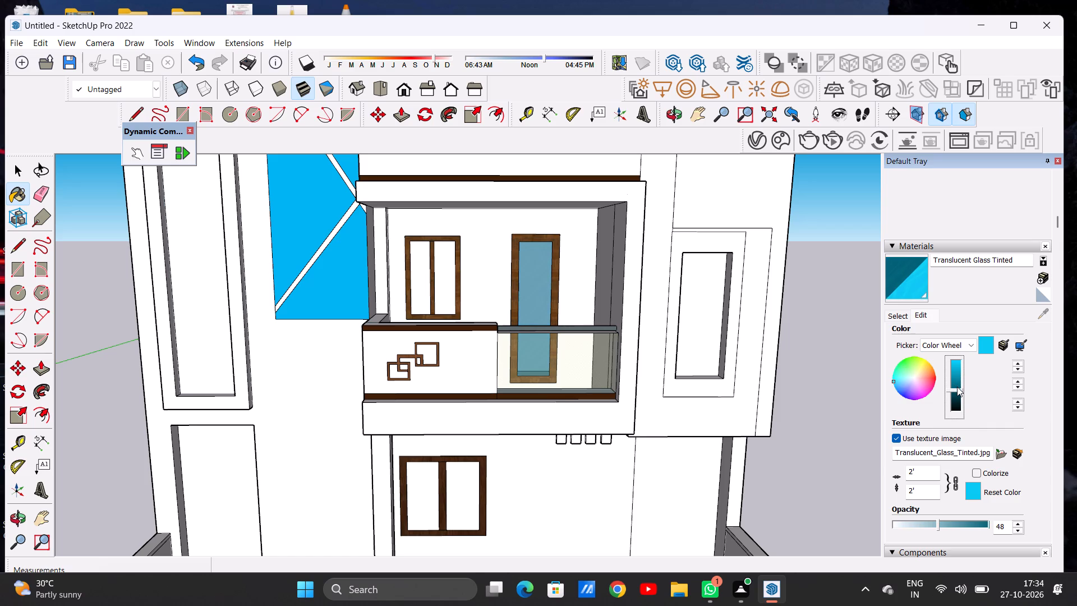
Paint both panes of the upper-floor window behind the balcony with the darkened Translucent Glass Tinted material.
left_click(438, 284)
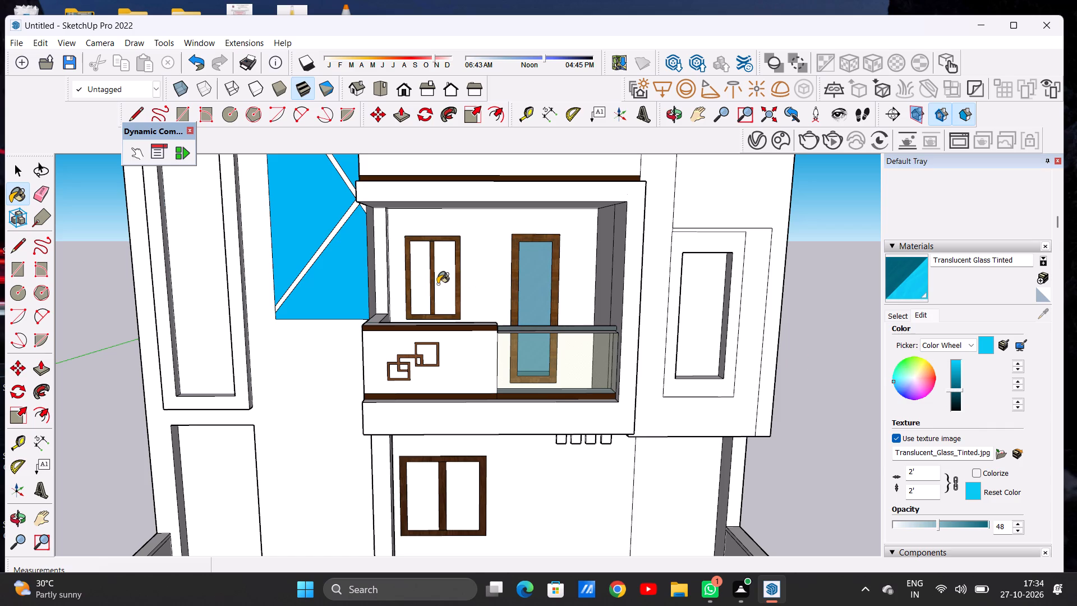
left_click(422, 287)
Fine-tune the brightness of the Translucent Glass Tinted material to a slightly darker shade.
scroll(476, 299, "down", 10)
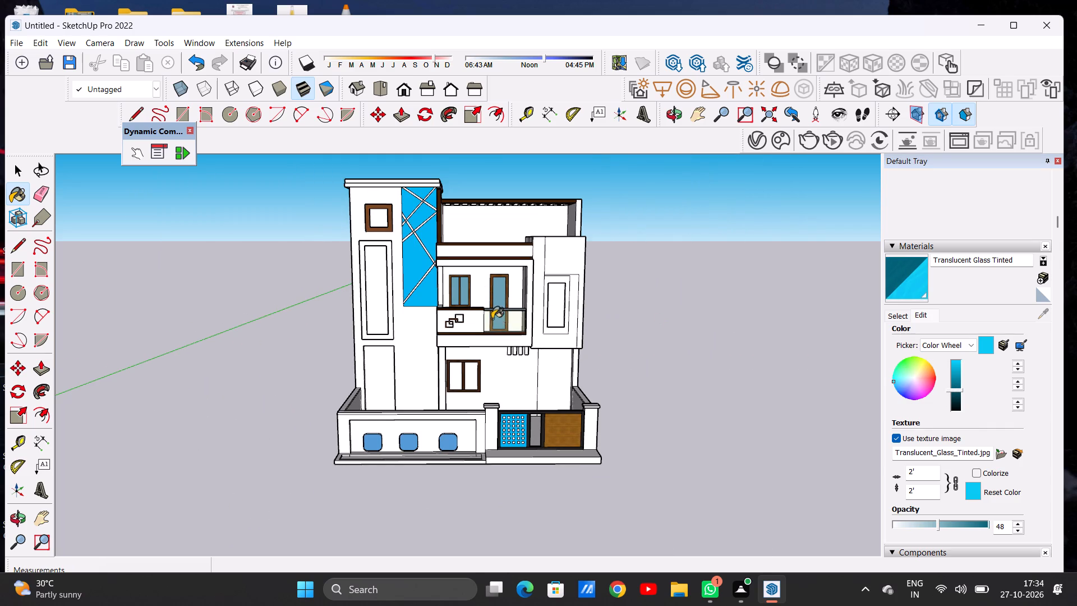
scroll(490, 282, "down", 1)
scroll(491, 296, "up", 1)
scroll(491, 296, "down", 1)
scroll(491, 296, "up", 10)
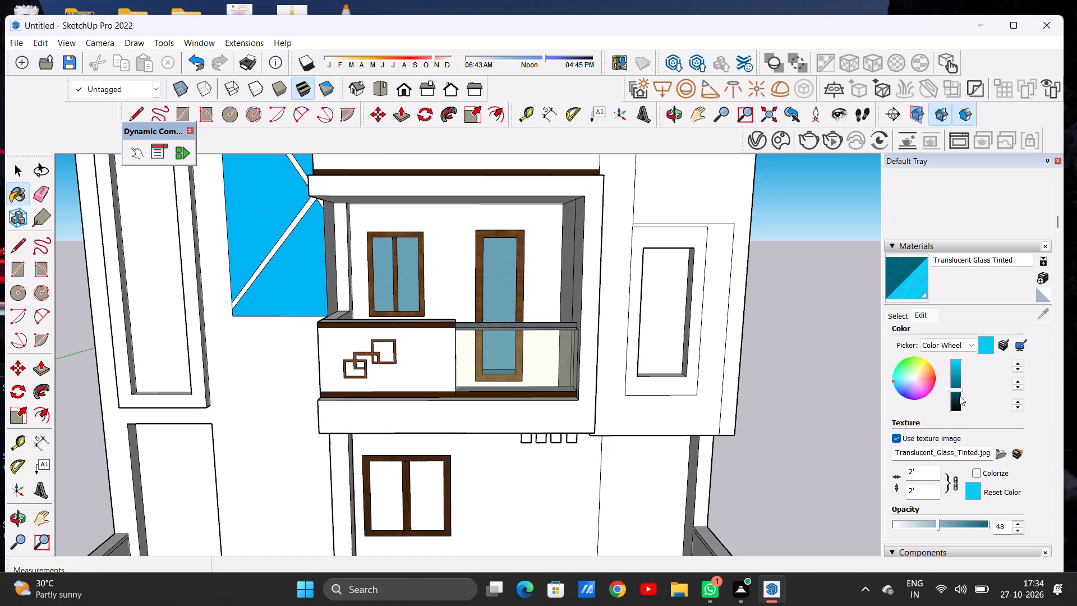
left_click(956, 384)
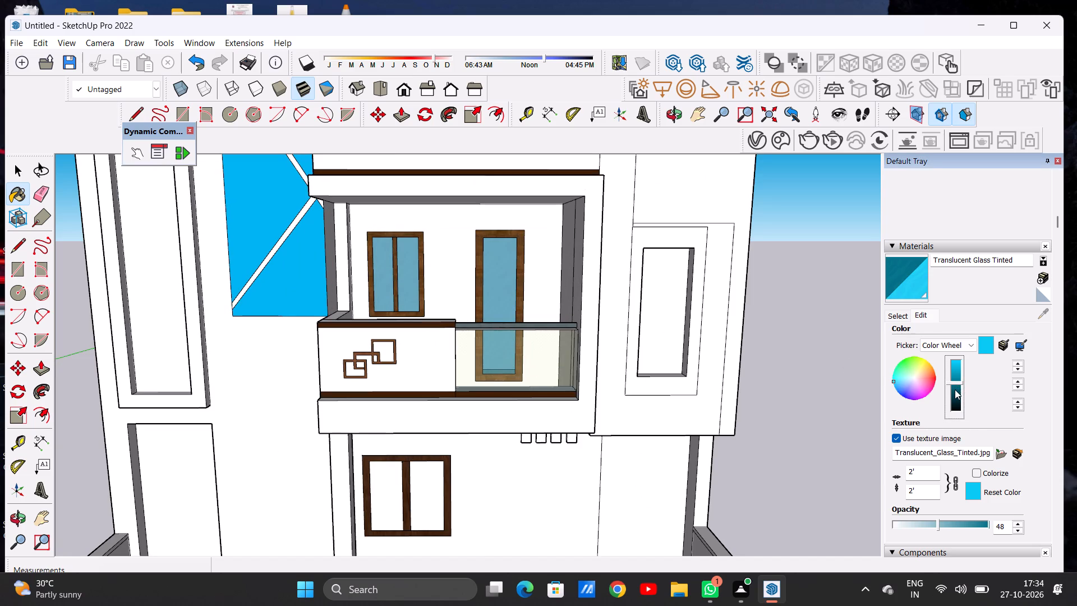
left_click(955, 389)
scroll(374, 254, "down", 5)
scroll(380, 251, "up", 1)
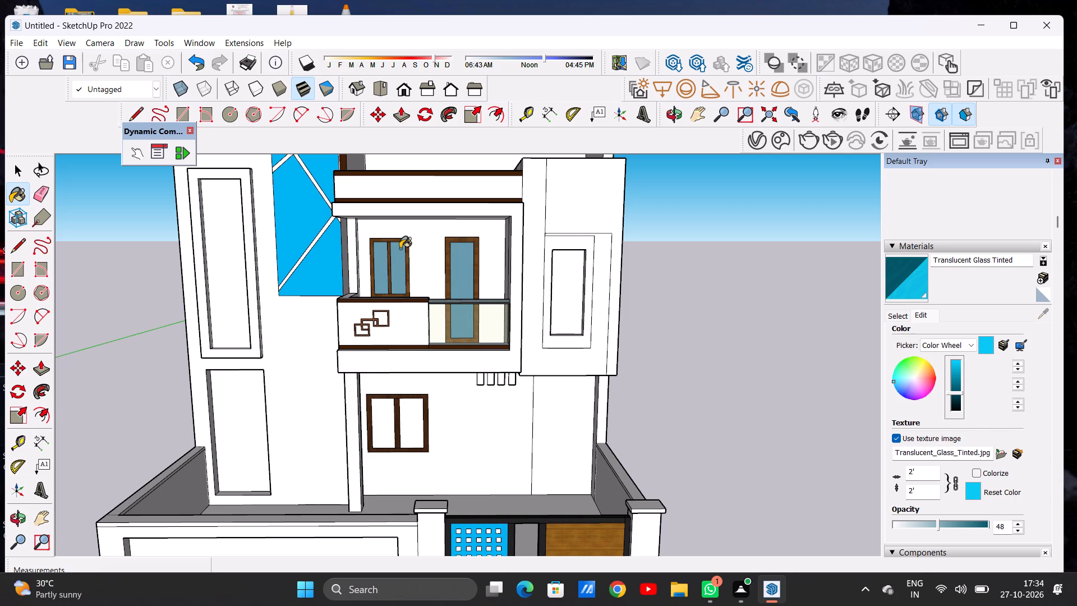
key("space")
left_click(719, 279)
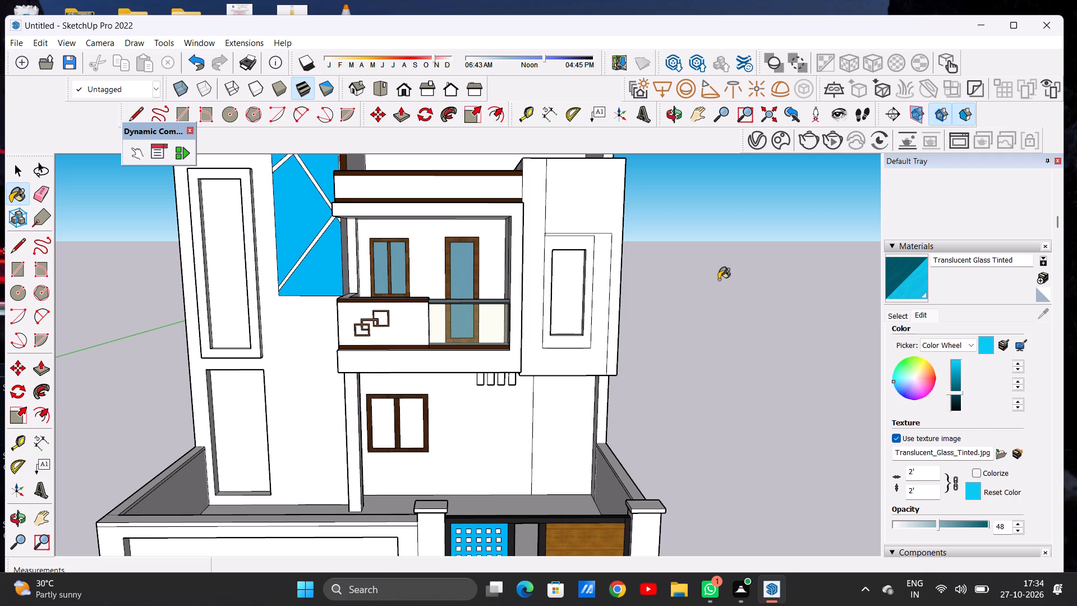
key("space")
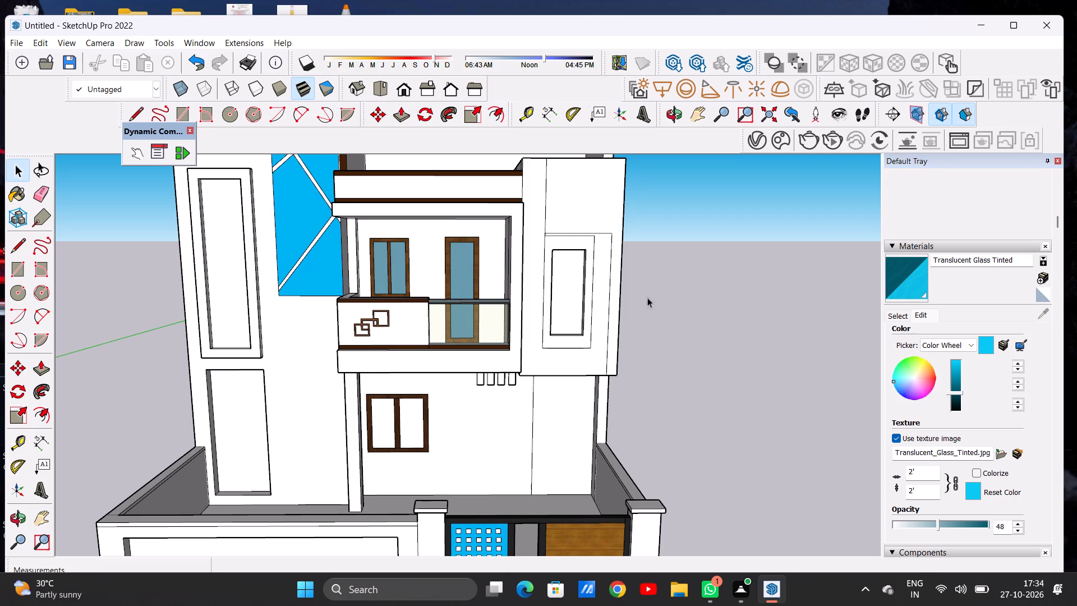
Paint both panes of the ground-floor window with Translucent Glass Gray from the Glass and Mirrors collection.
scroll(404, 464, "up", 9)
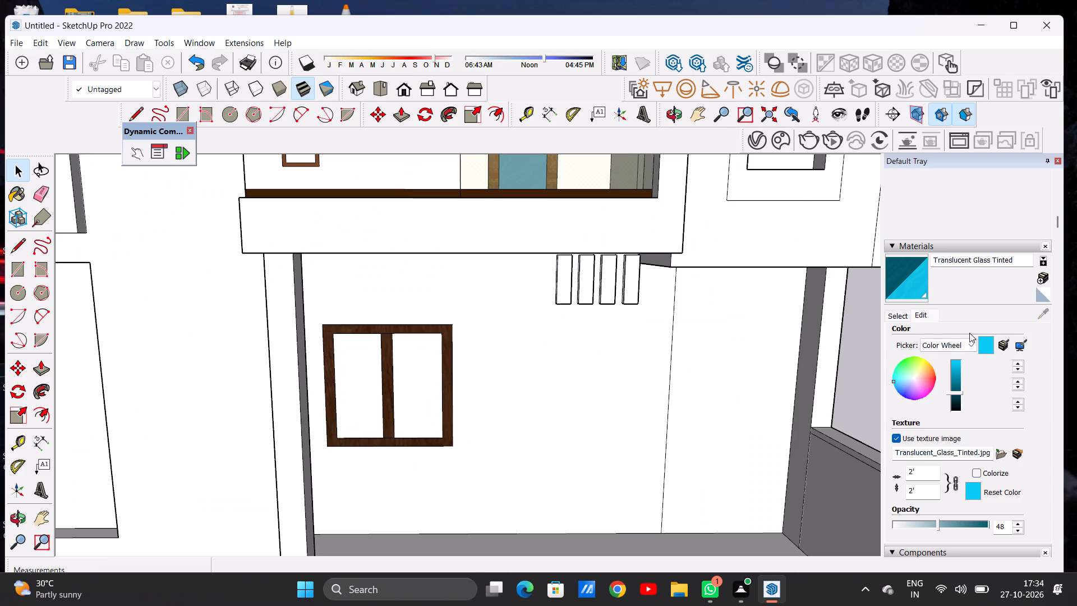
left_click(897, 316)
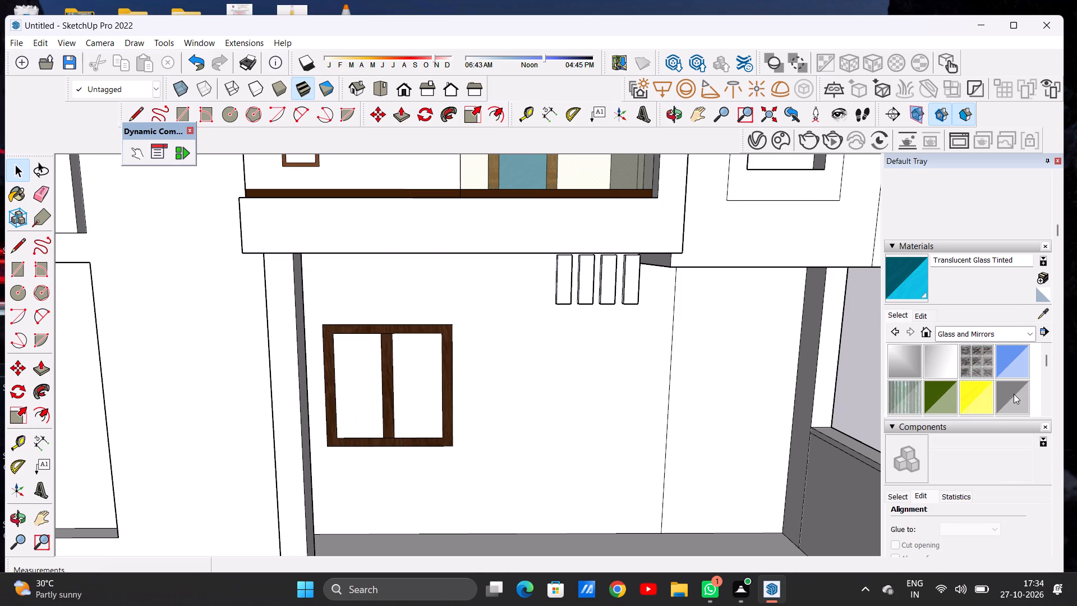
left_click(1014, 395)
left_click(366, 387)
left_click(410, 380)
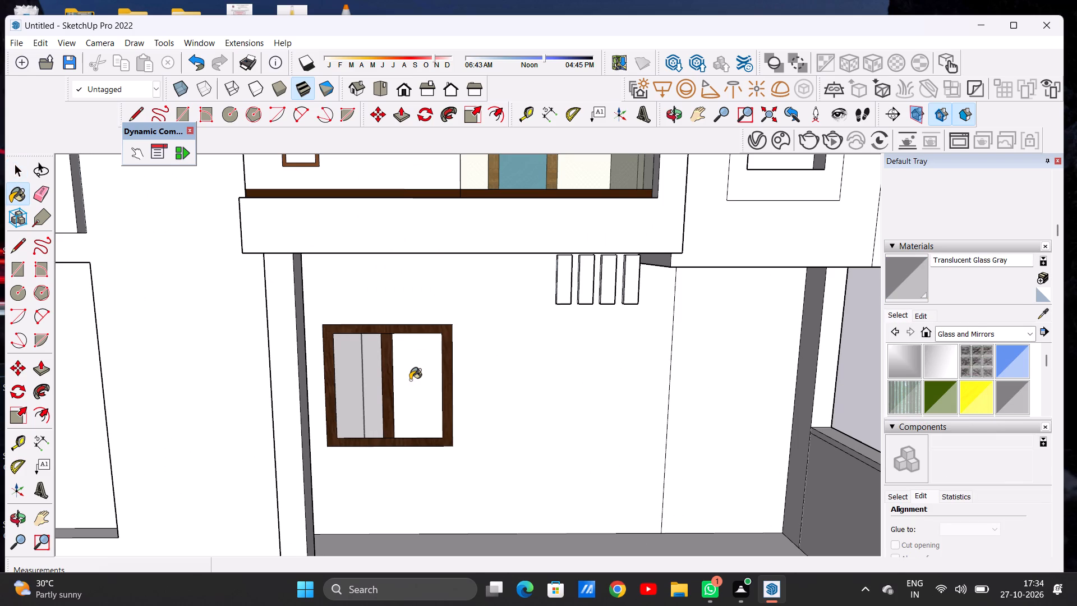
key("space")
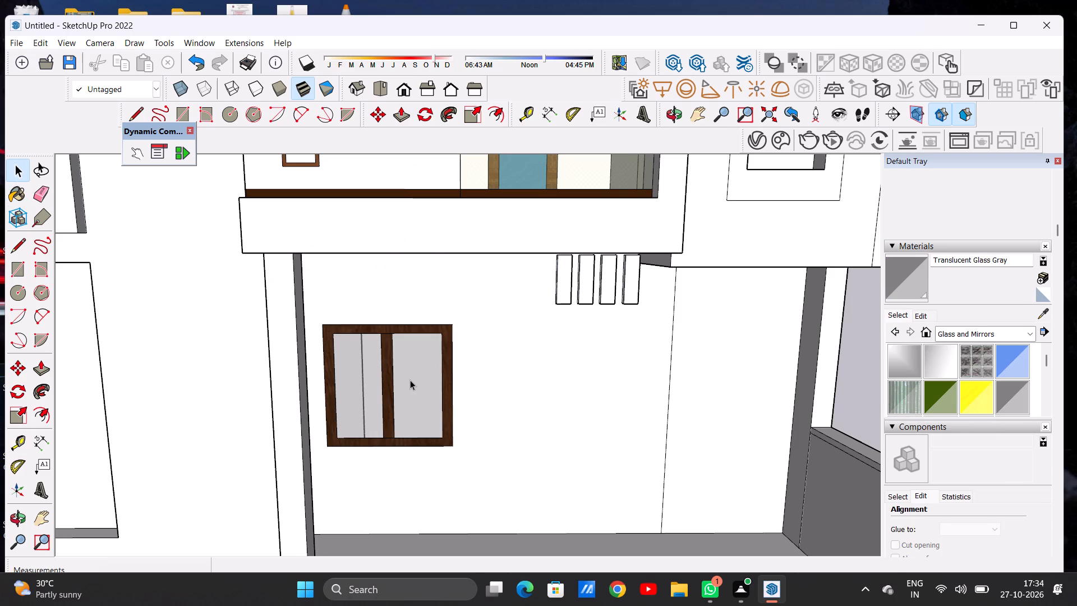
Examine the newly glazed windows and door across the front facade of the house.
scroll(409, 380, "down", 11)
middle_click_drag(385, 383, 385, 370)
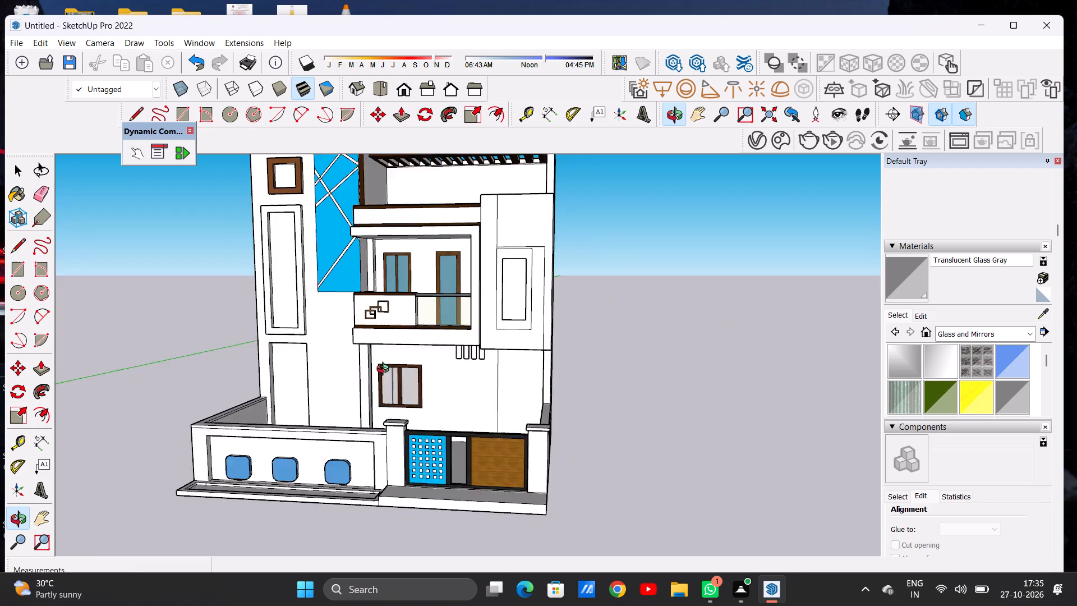
middle_click_drag(385, 370, 383, 393)
scroll(384, 388, "down", 1)
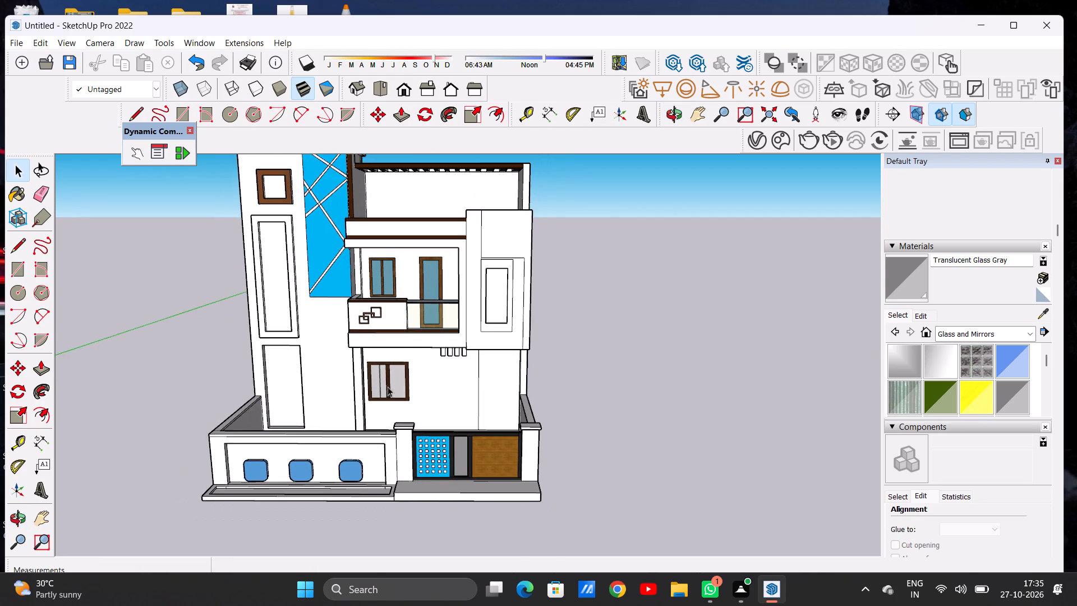
scroll(388, 387, "down", 1)
scroll(443, 359, "up", 6)
scroll(443, 359, "down", 2)
scroll(443, 359, "up", 1)
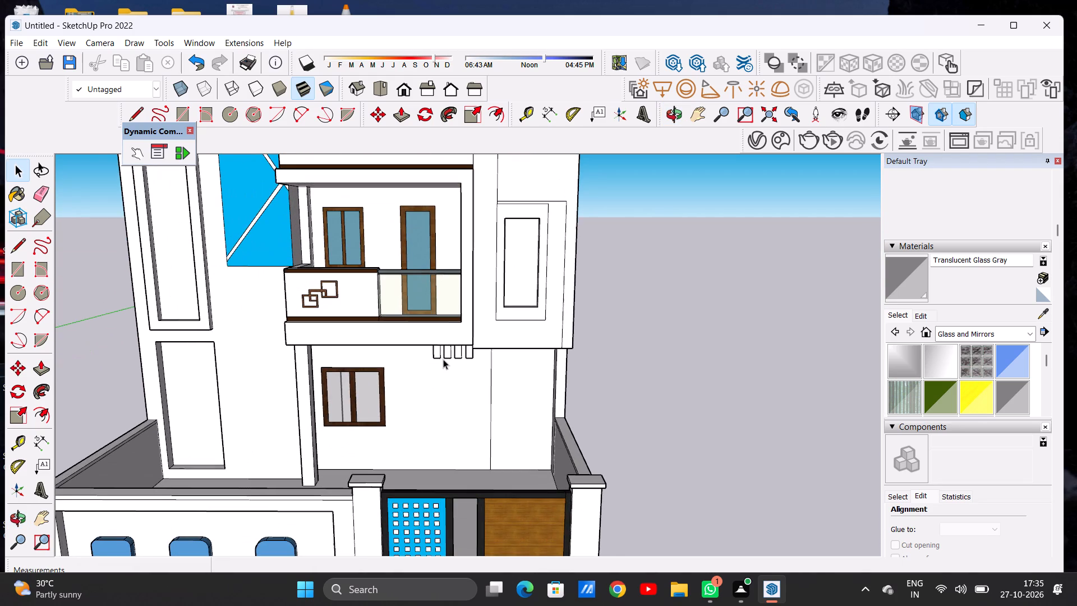
Paint the front and side faces of the leftmost vertical block under the balcony with Formica Laminate Dark from the Synthetic Surfaces collection.
middle_click_drag(445, 373, 439, 342)
scroll(454, 360, "up", 11)
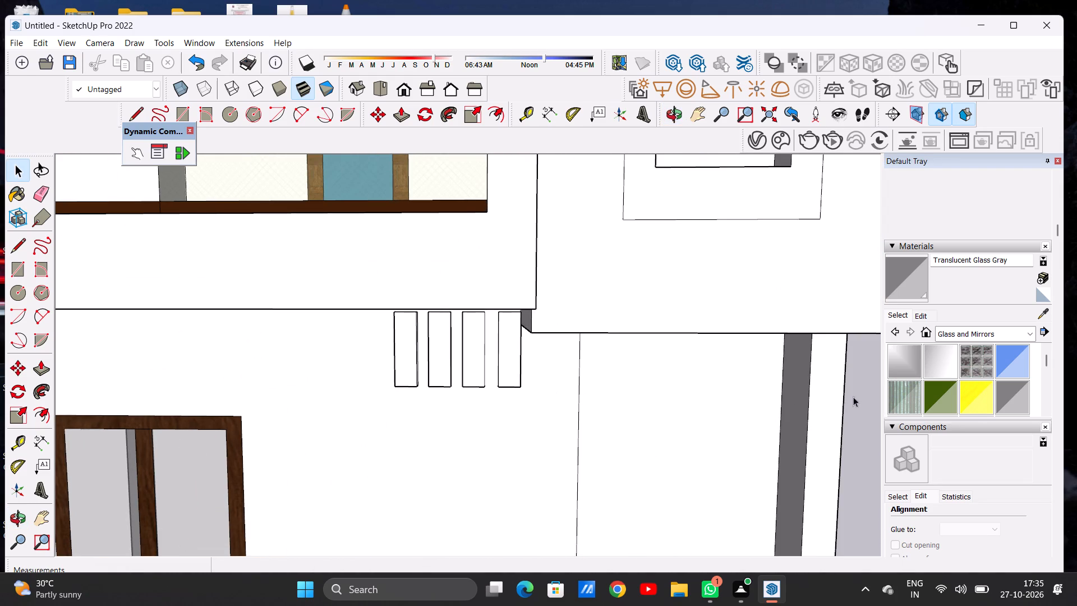
left_click(950, 329)
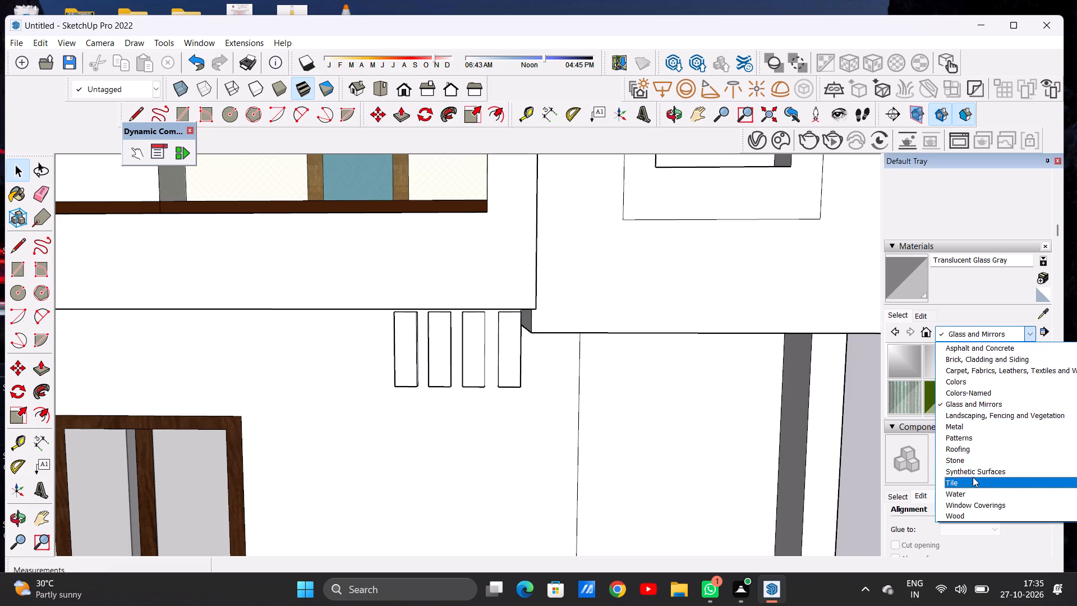
left_click(973, 477)
left_click(947, 332)
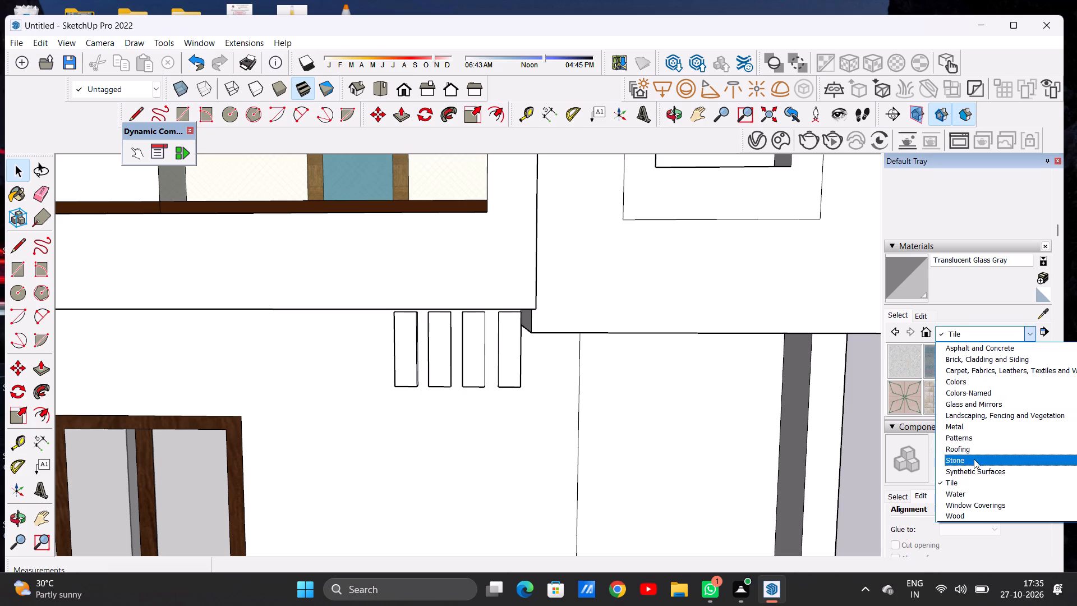
left_click(978, 472)
left_click(1008, 360)
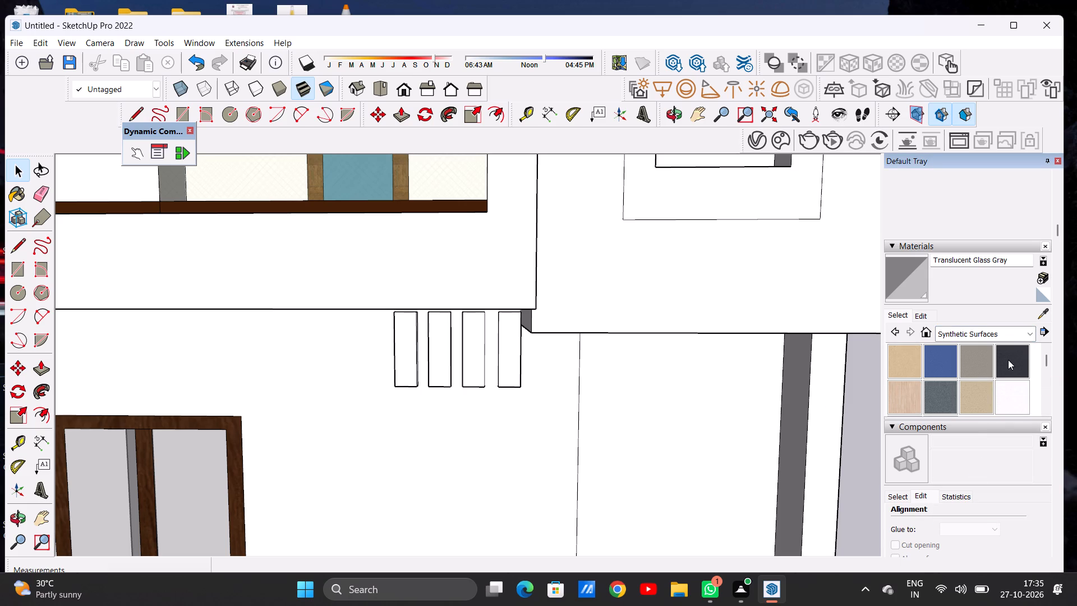
scroll(445, 363, "up", 6)
left_click(379, 359)
scroll(411, 325, "down", 5)
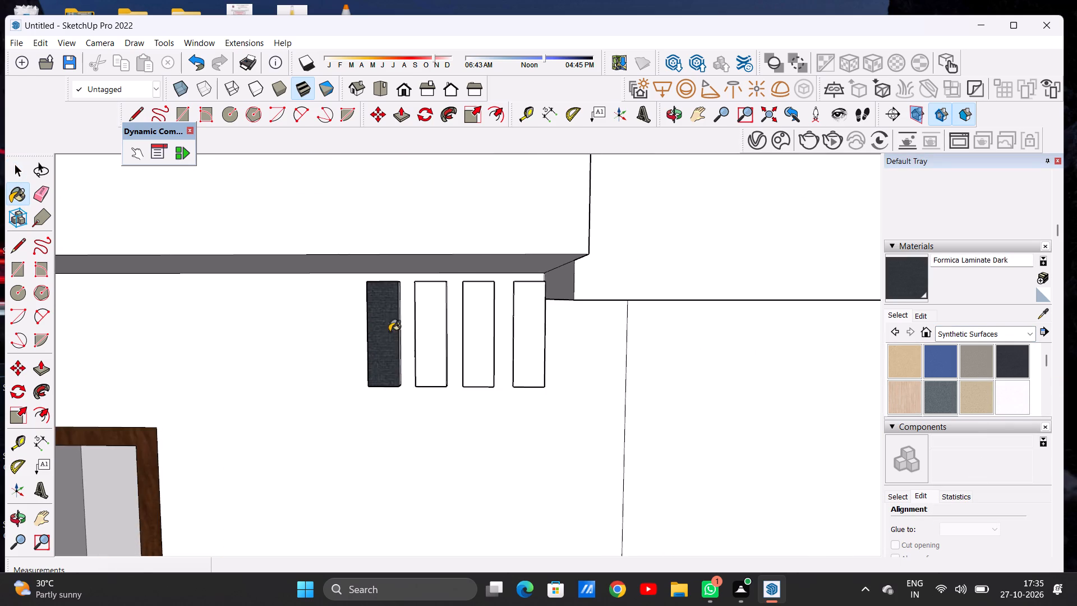
middle_click_drag(347, 338, 525, 334)
scroll(415, 361, "up", 9)
scroll(399, 354, "down", 1)
scroll(399, 354, "up", 3)
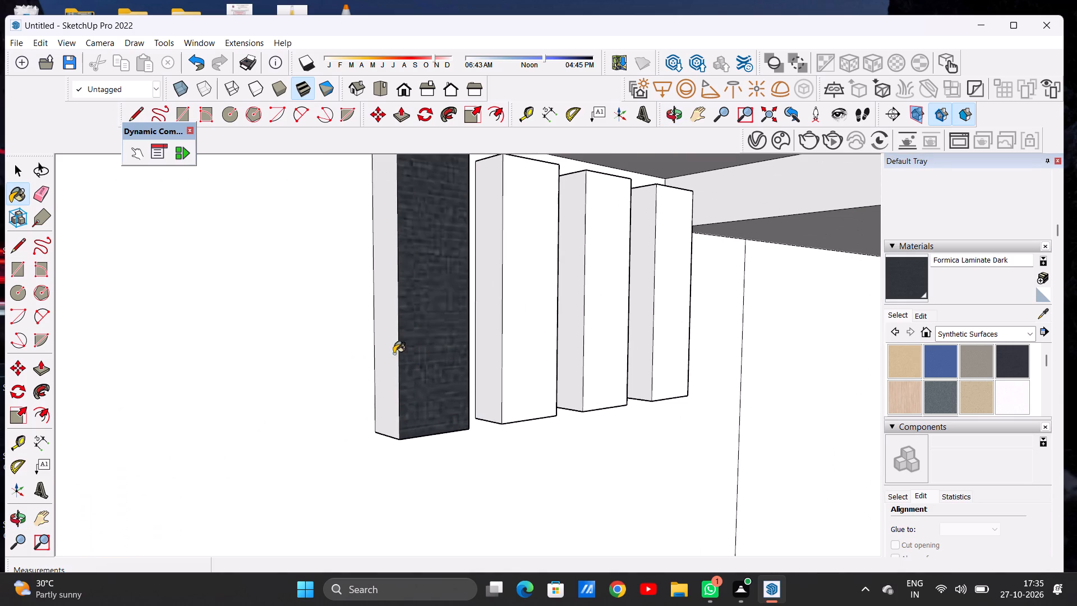
left_click(384, 351)
Paint the front and side faces of the remaining three vertical blocks under the balcony with Formica Laminate Dark.
scroll(341, 360, "down", 6)
middle_click_drag(376, 342, 411, 361)
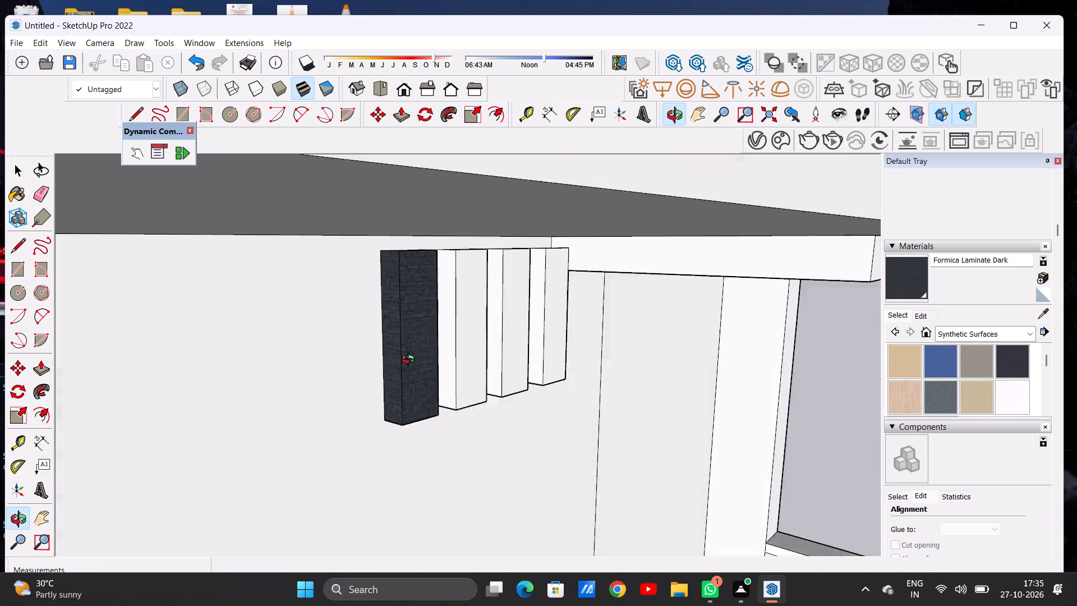
middle_click_drag(411, 361, 401, 342)
scroll(445, 334, "up", 5)
left_click(440, 334)
left_click(468, 331)
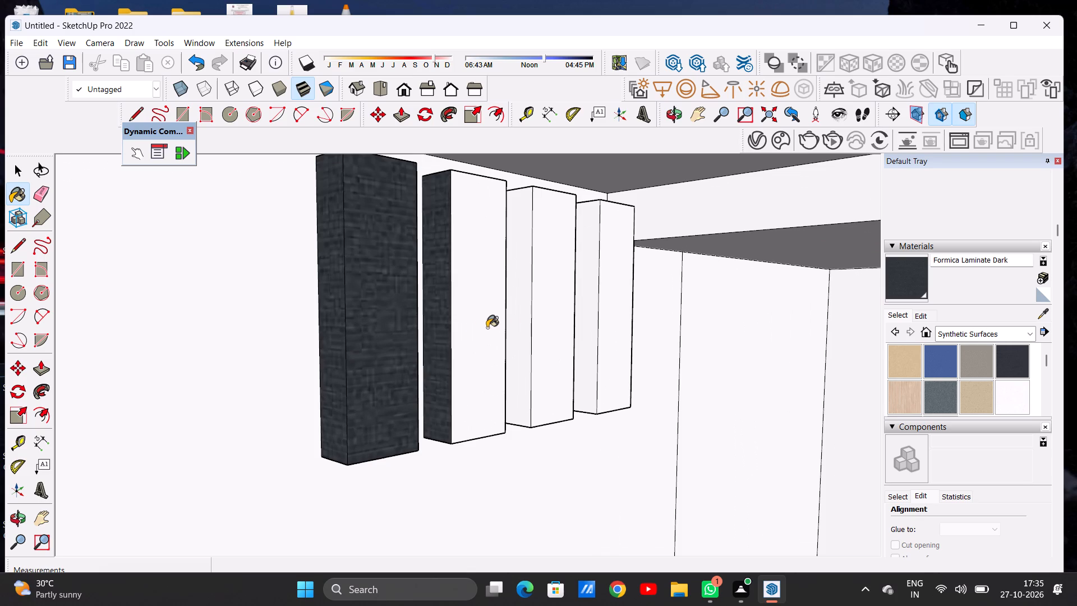
left_click(523, 326)
left_click(542, 325)
scroll(436, 342, "down", 3)
scroll(570, 315, "up", 4)
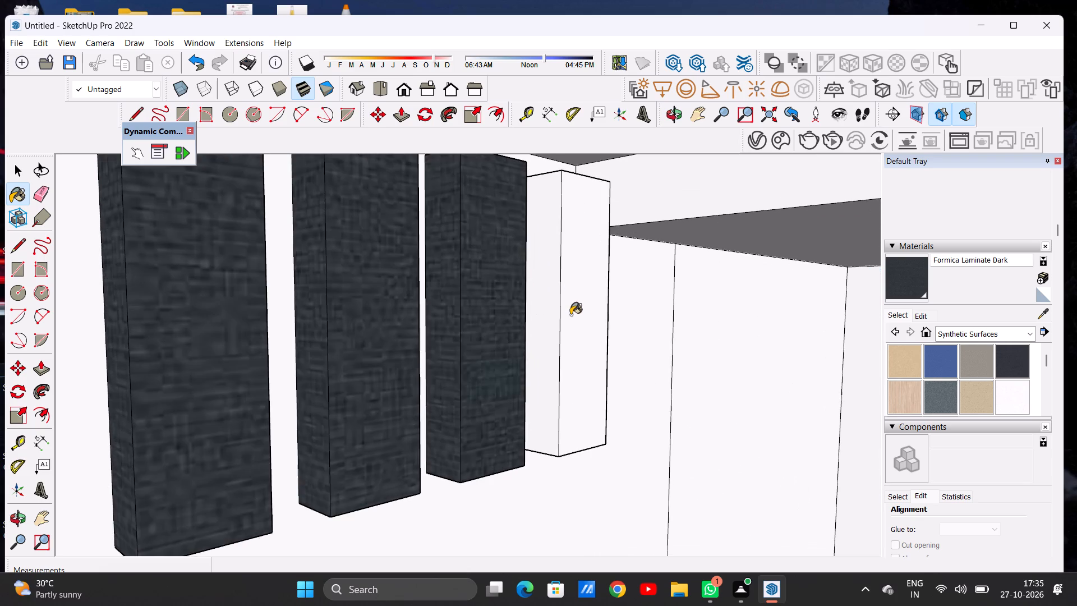
scroll(570, 315, "up", 2)
left_click(549, 318)
left_click(580, 316)
scroll(466, 347, "down", 7)
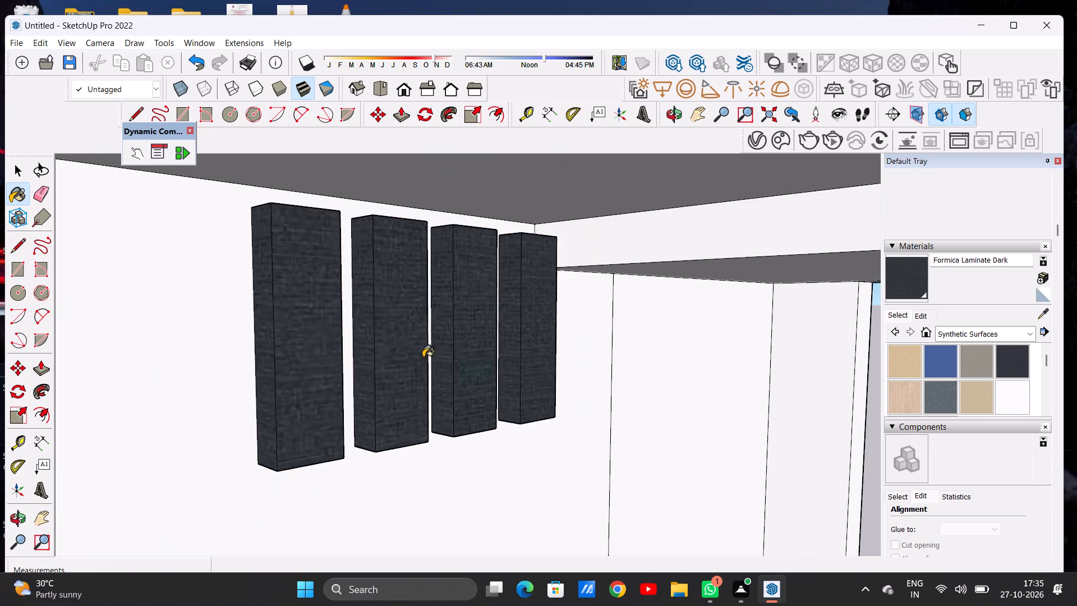
Paint the remaining unpainted side faces of the four vertical blocks under the balcony with Formica Laminate Dark.
scroll(423, 360, "down", 4)
scroll(438, 368, "up", 1)
middle_click_drag(475, 370, 120, 377)
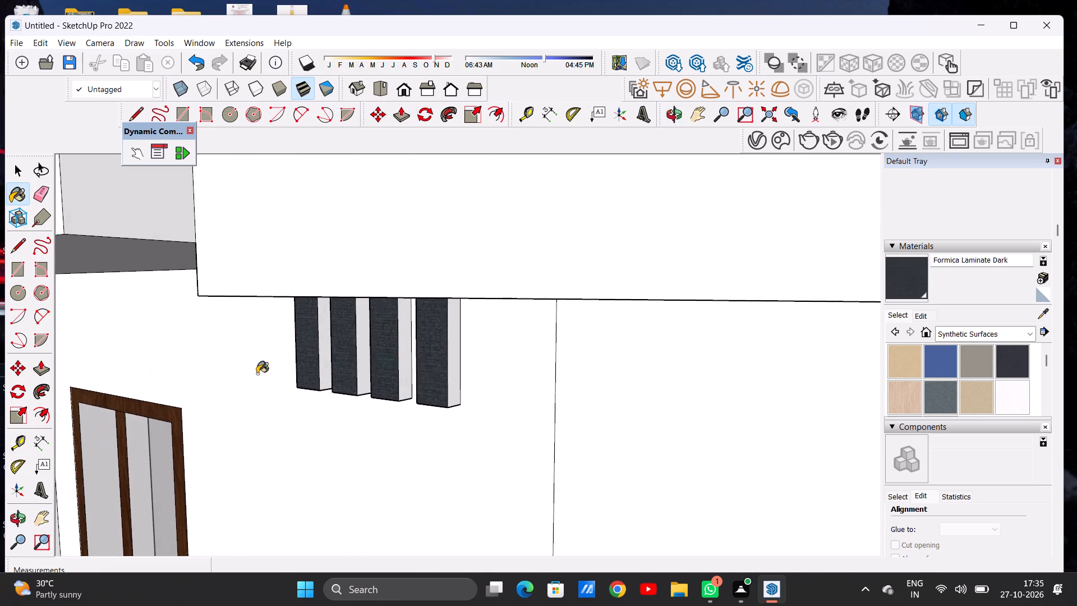
scroll(335, 374, "up", 7)
left_click(316, 360)
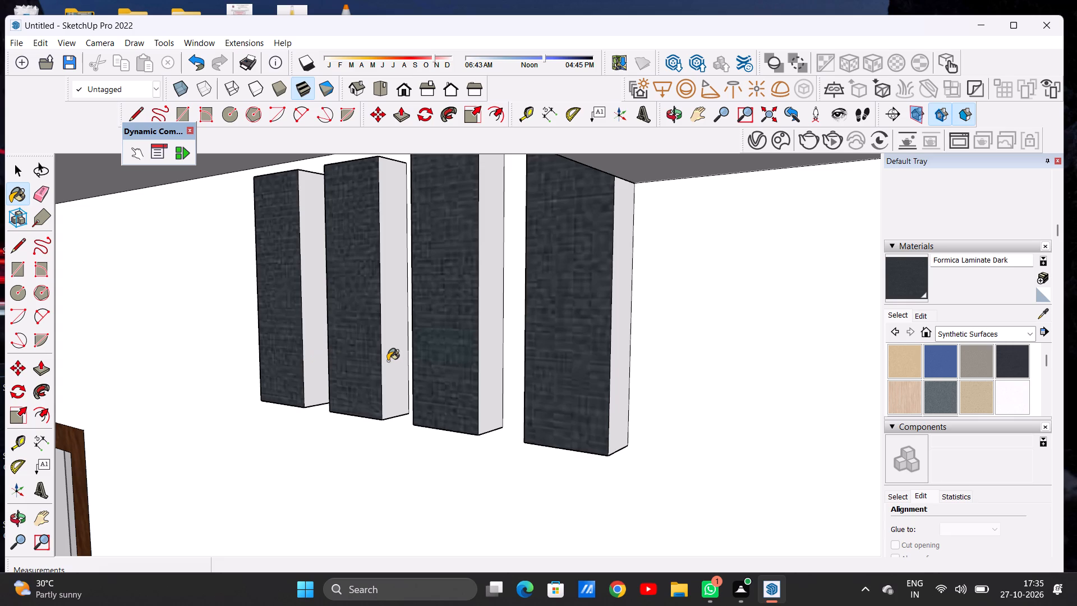
left_click(388, 361)
left_click(482, 359)
left_click(615, 357)
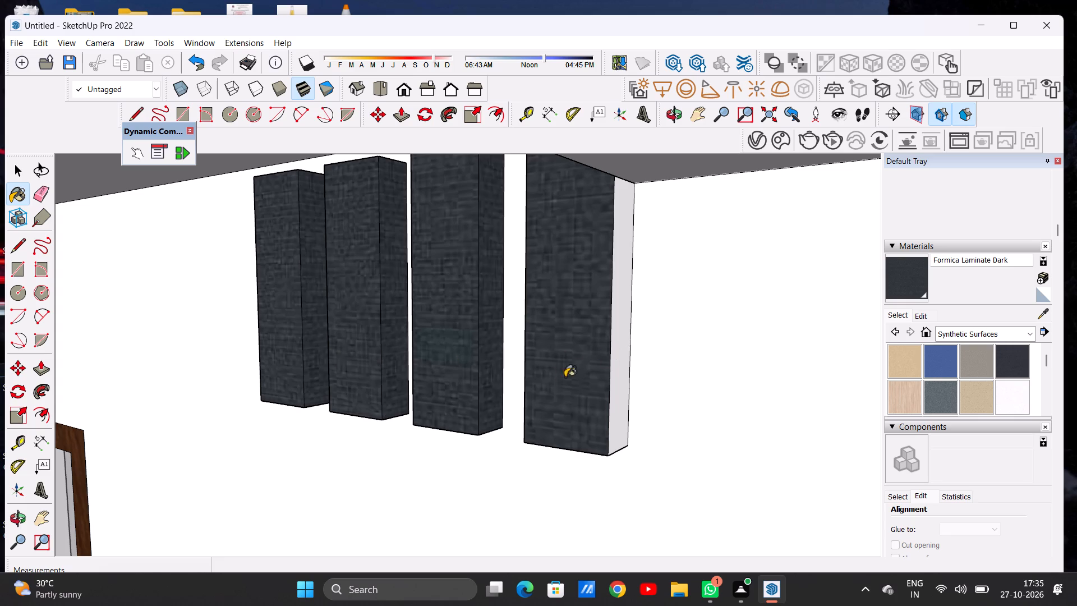
Paint the bottom faces of all four vertical blocks under the balcony with Formica Laminate Dark.
scroll(544, 380, "down", 10)
scroll(522, 384, "up", 1)
scroll(518, 385, "down", 2)
middle_click_drag(425, 415, 534, 311)
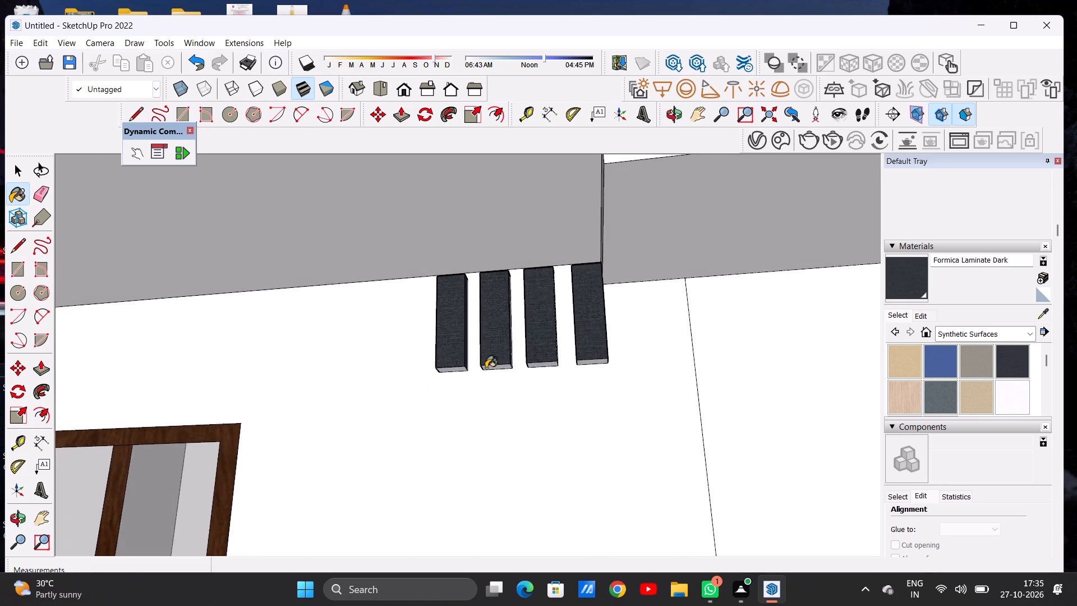
scroll(486, 368, "up", 7)
middle_click_drag(495, 391, 501, 324)
scroll(513, 331, "up", 1)
scroll(513, 332, "down", 2)
scroll(513, 332, "up", 5)
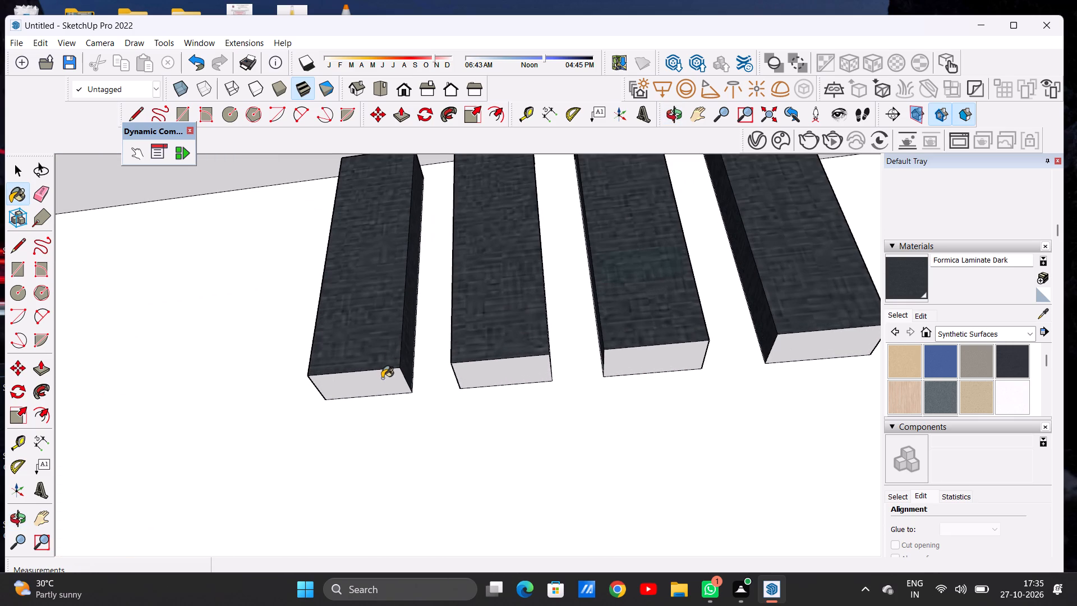
left_click(382, 378)
left_click(471, 370)
left_click(628, 365)
scroll(402, 384, "down", 3)
scroll(402, 385, "up", 1)
scroll(402, 388, "down", 1)
scroll(688, 345, "up", 6)
left_click(705, 356)
scroll(620, 362, "down", 4)
scroll(620, 362, "up", 1)
scroll(620, 362, "down", 12)
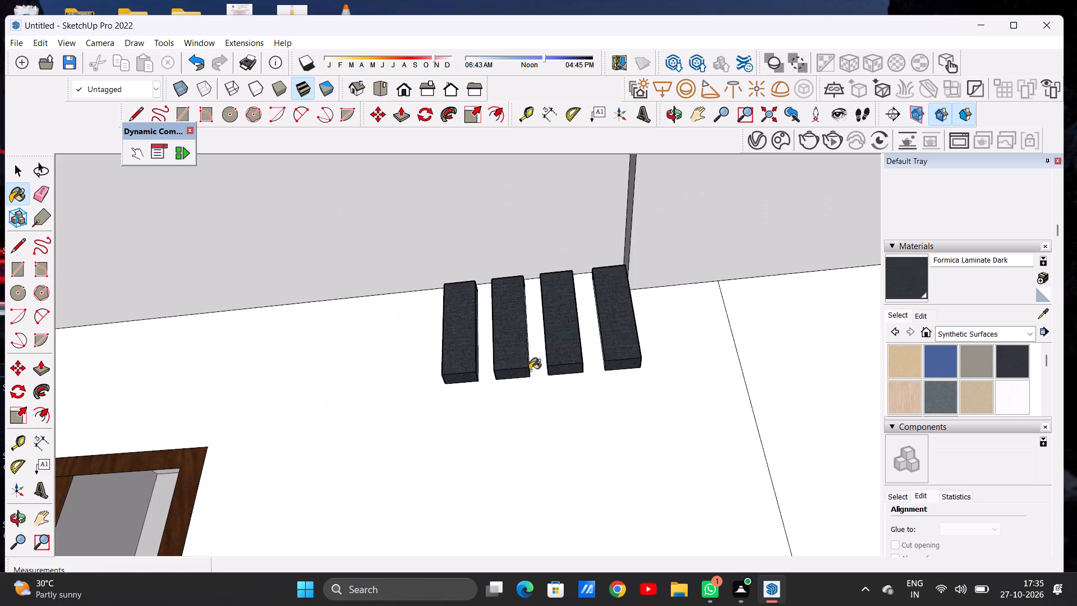
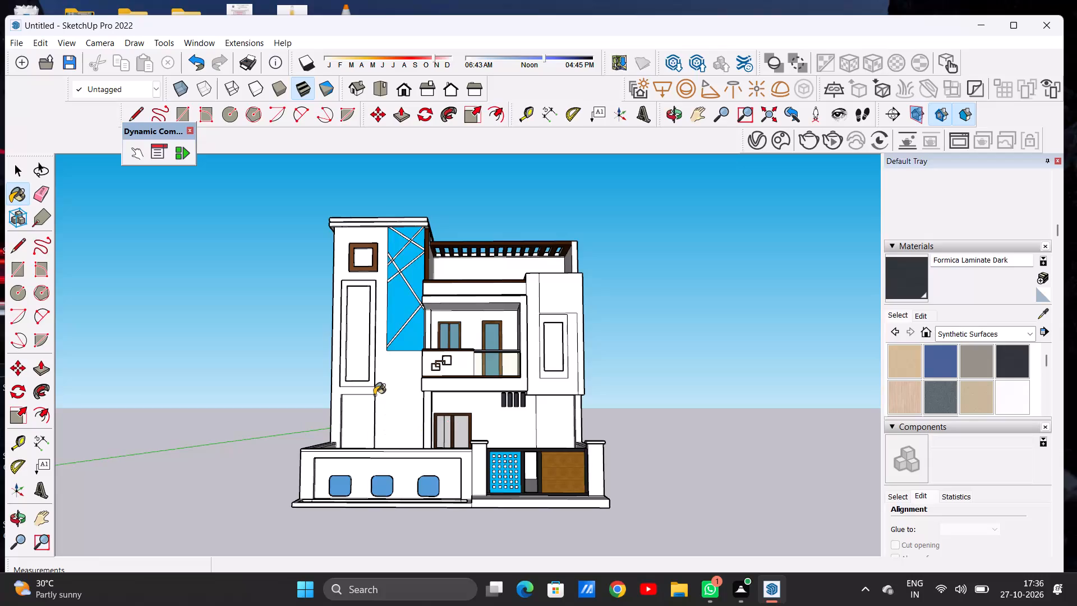
Examine the painted dark blocks under the balcony and the remaining unpainted walls of the front facade.
scroll(358, 366, "down", 18)
scroll(390, 374, "down", 10)
scroll(447, 381, "up", 13)
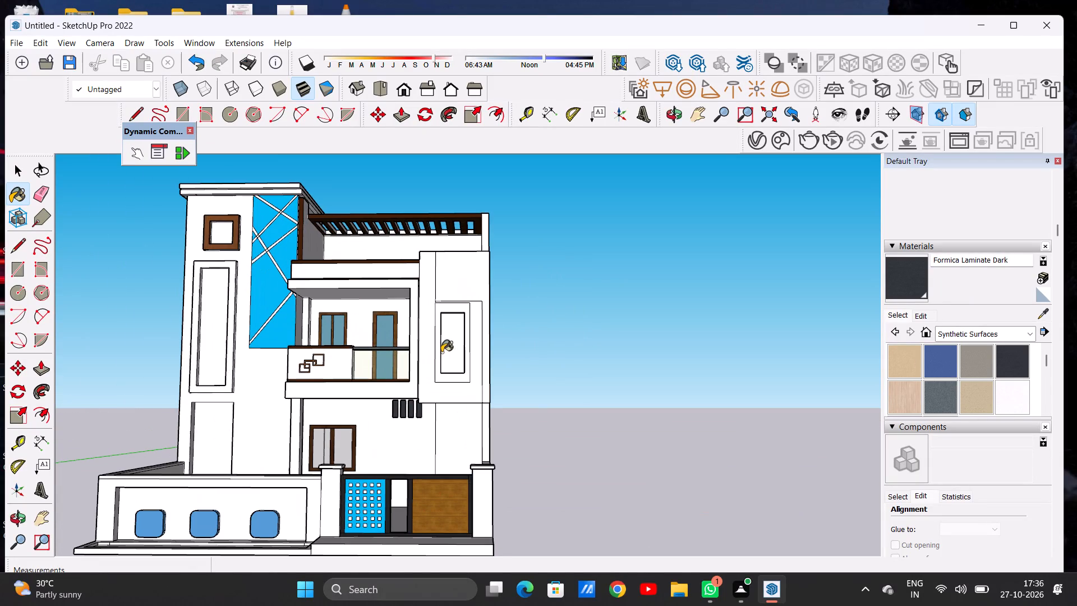
scroll(440, 360, "down", 1)
scroll(422, 394, "up", 2)
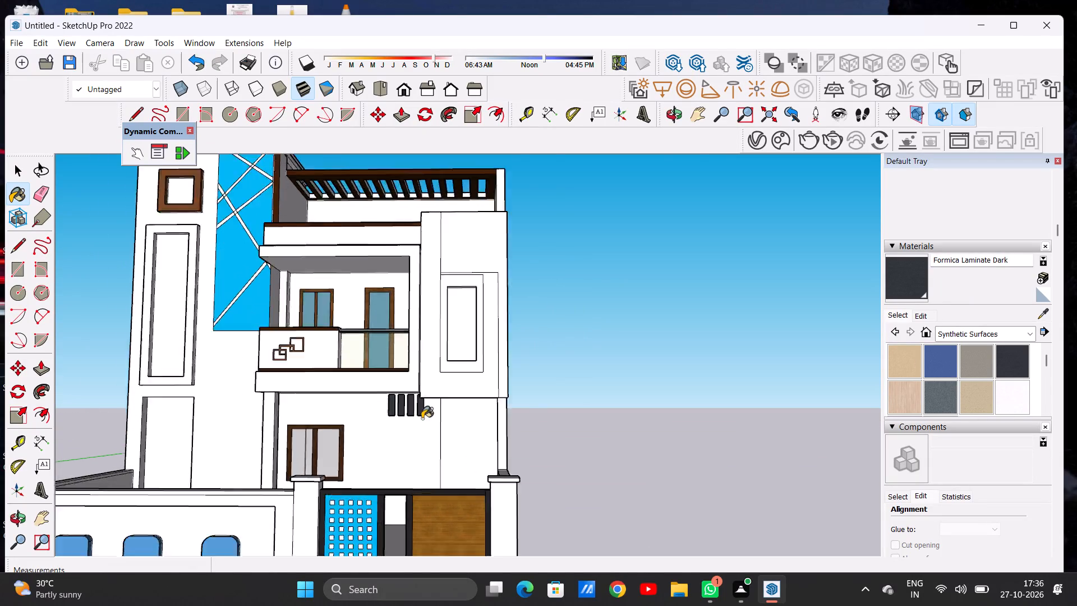
scroll(422, 419, "up", 11)
key("space")
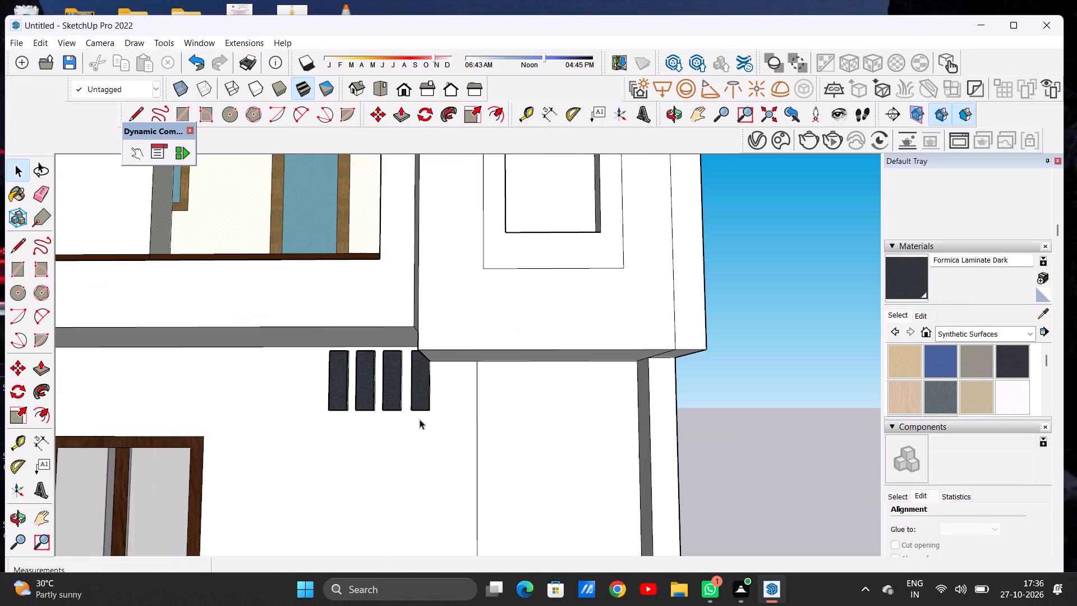
scroll(427, 420, "down", 9)
scroll(443, 406, "up", 1)
scroll(443, 406, "down", 5)
middle_click_drag(416, 401, 417, 452)
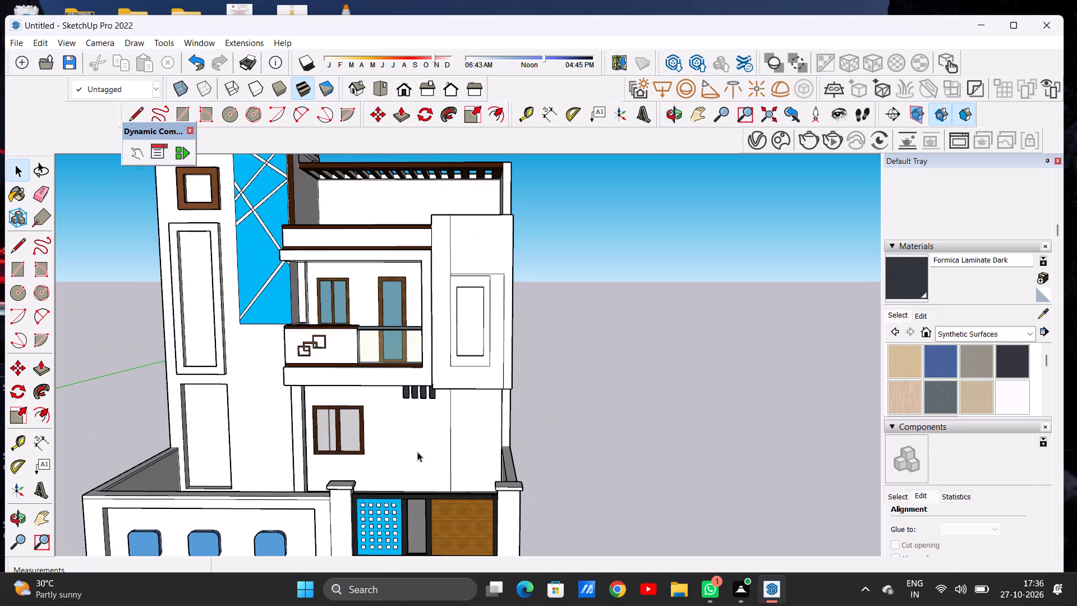
scroll(417, 452, "down", 4)
scroll(441, 447, "up", 12)
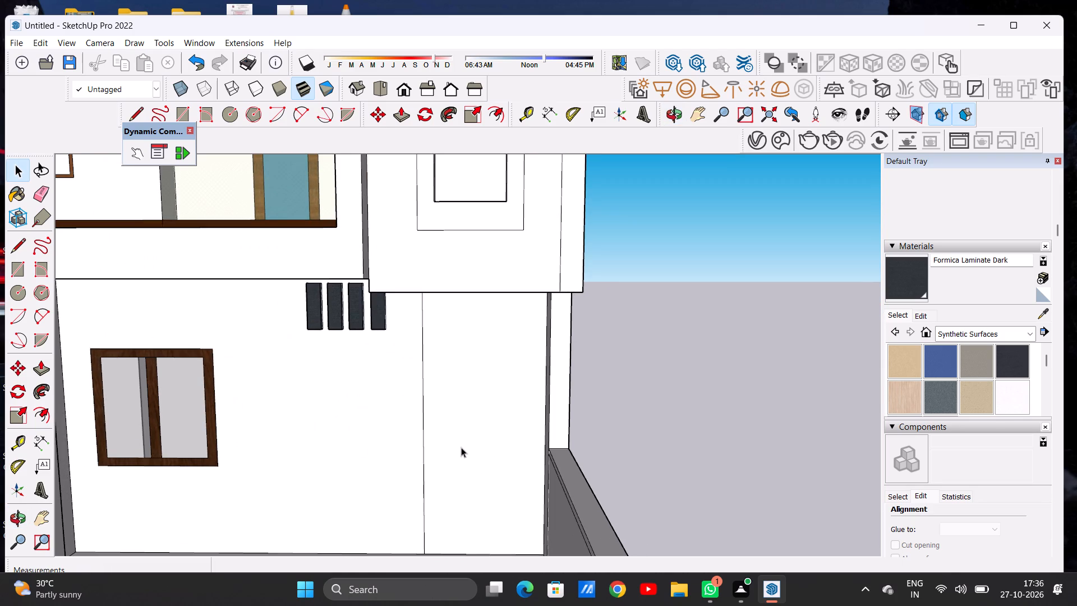
scroll(464, 426, "down", 9)
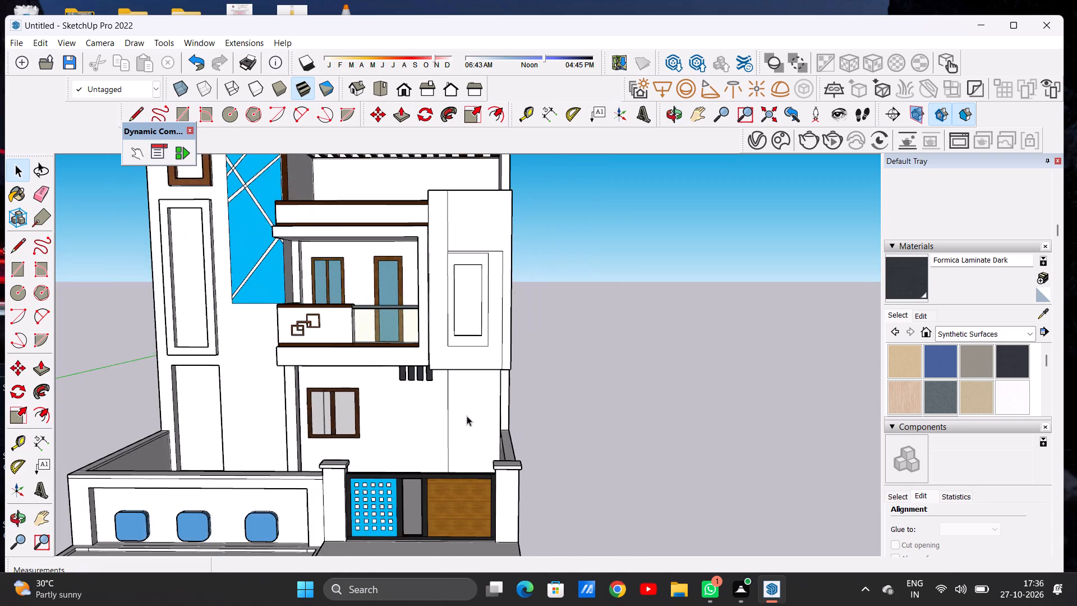
scroll(472, 424, "up", 3)
scroll(472, 425, "down", 1)
scroll(472, 425, "up", 1)
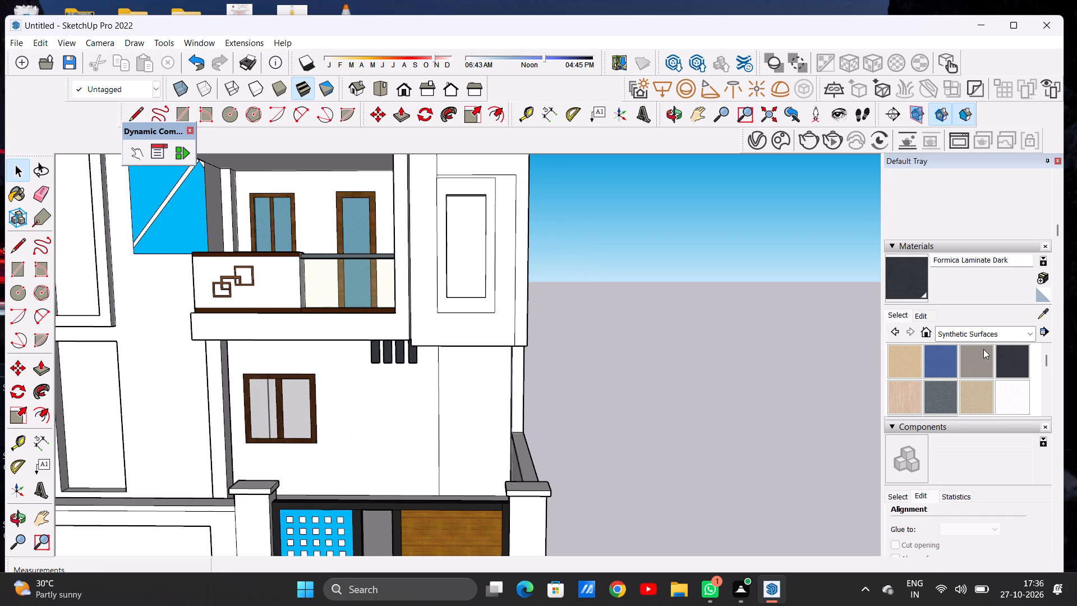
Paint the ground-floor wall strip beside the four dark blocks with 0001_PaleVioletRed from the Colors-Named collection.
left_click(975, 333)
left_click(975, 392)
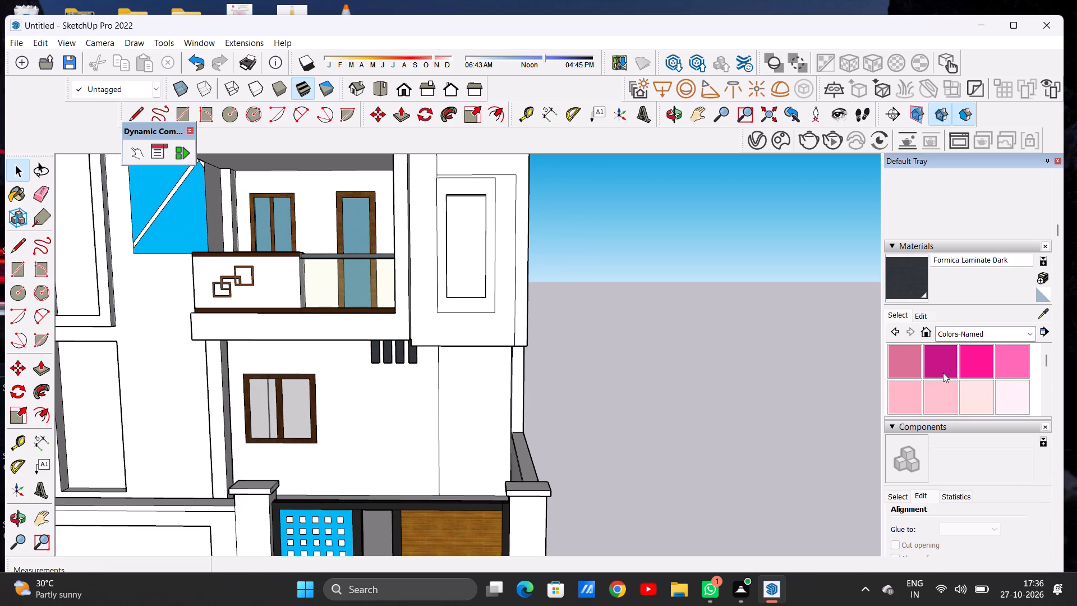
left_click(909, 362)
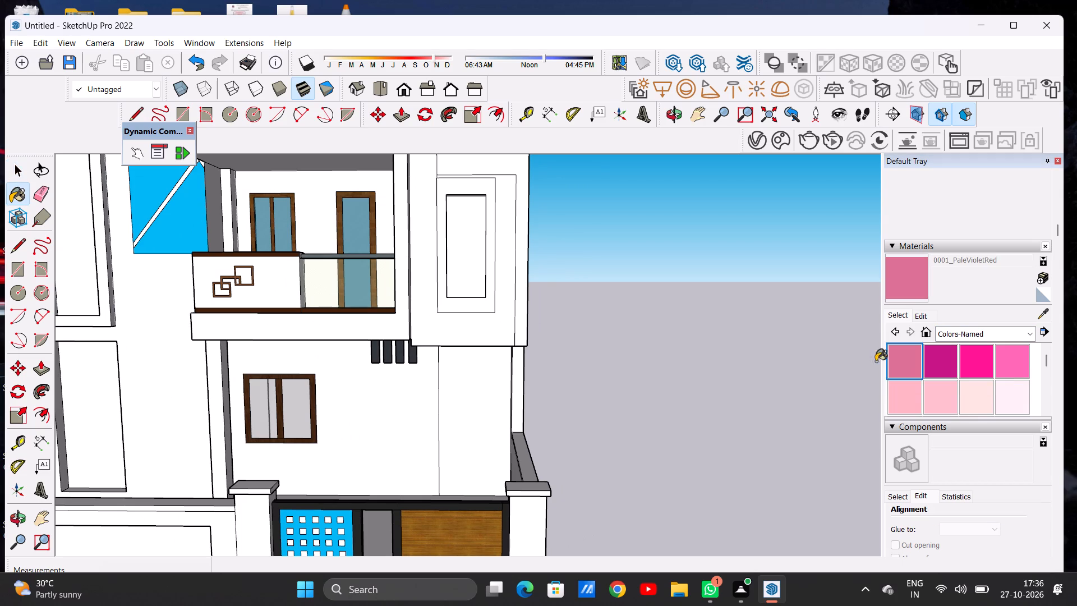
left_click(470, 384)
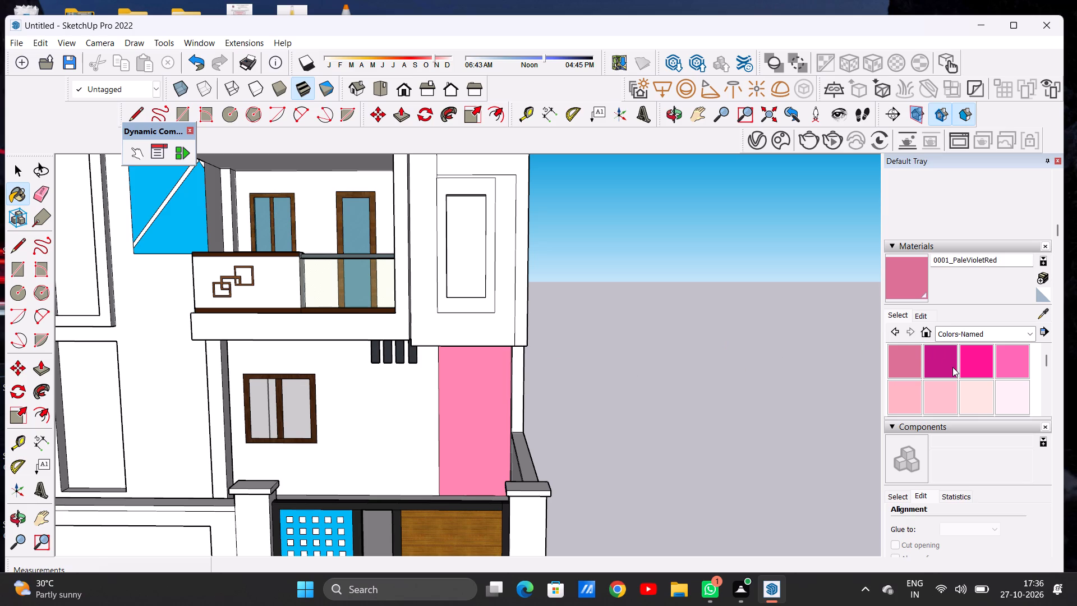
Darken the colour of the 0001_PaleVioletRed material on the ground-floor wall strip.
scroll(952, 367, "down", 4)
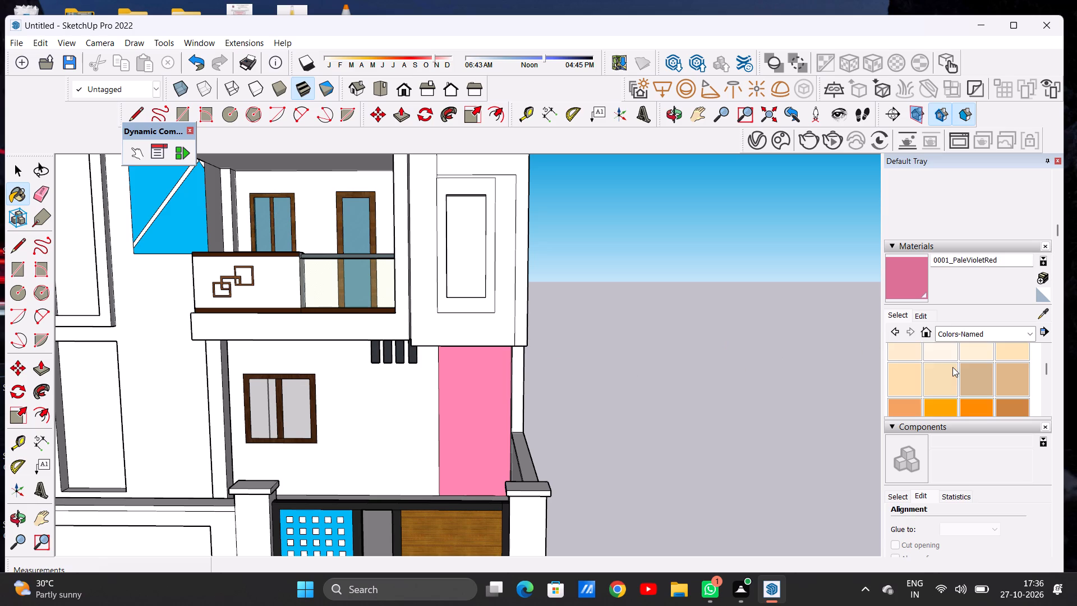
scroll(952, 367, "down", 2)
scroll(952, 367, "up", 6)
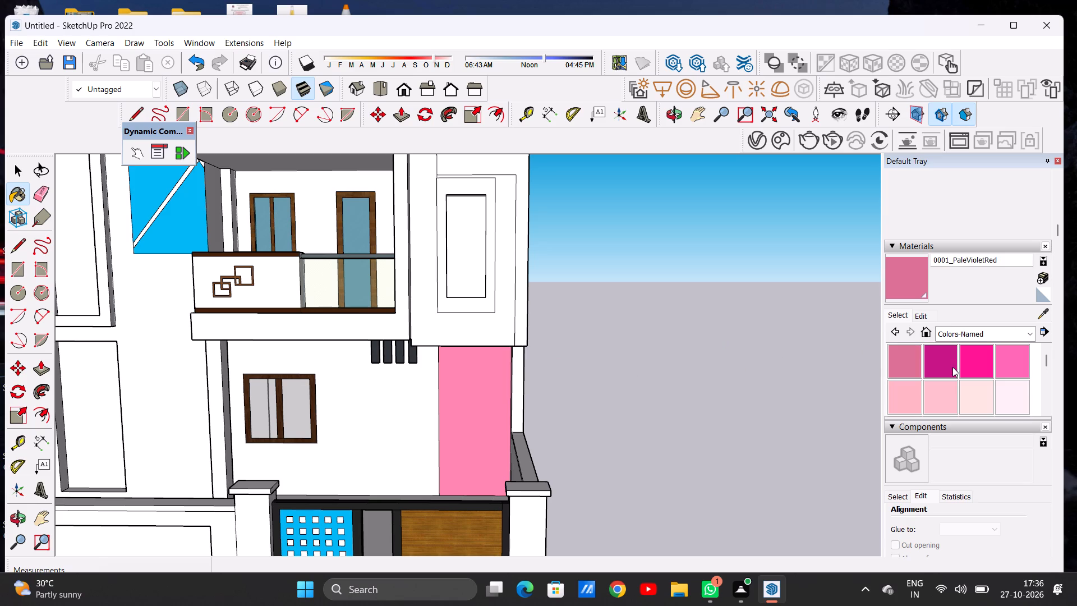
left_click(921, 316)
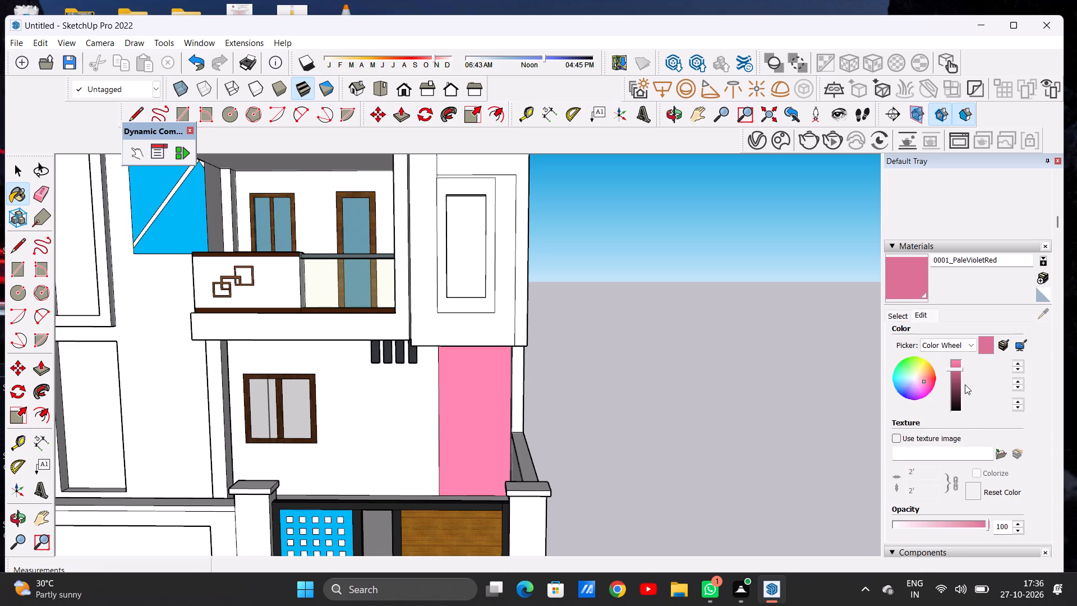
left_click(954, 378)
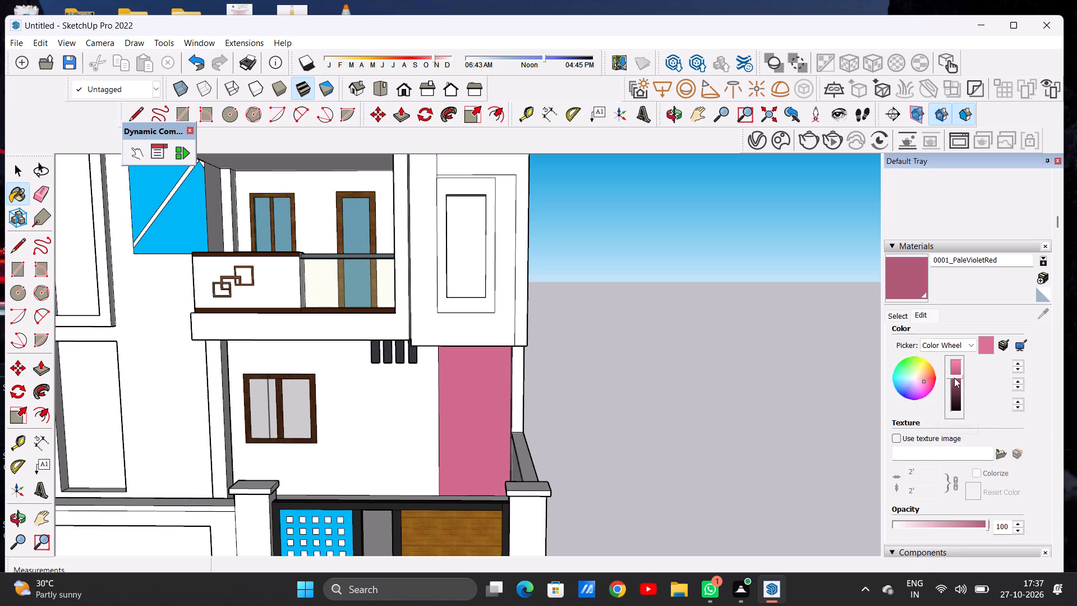
Repaint the ground-floor wall strip beside the dark blocks with 0013_LightCoral from the Colors-Named collection.
left_click(899, 310)
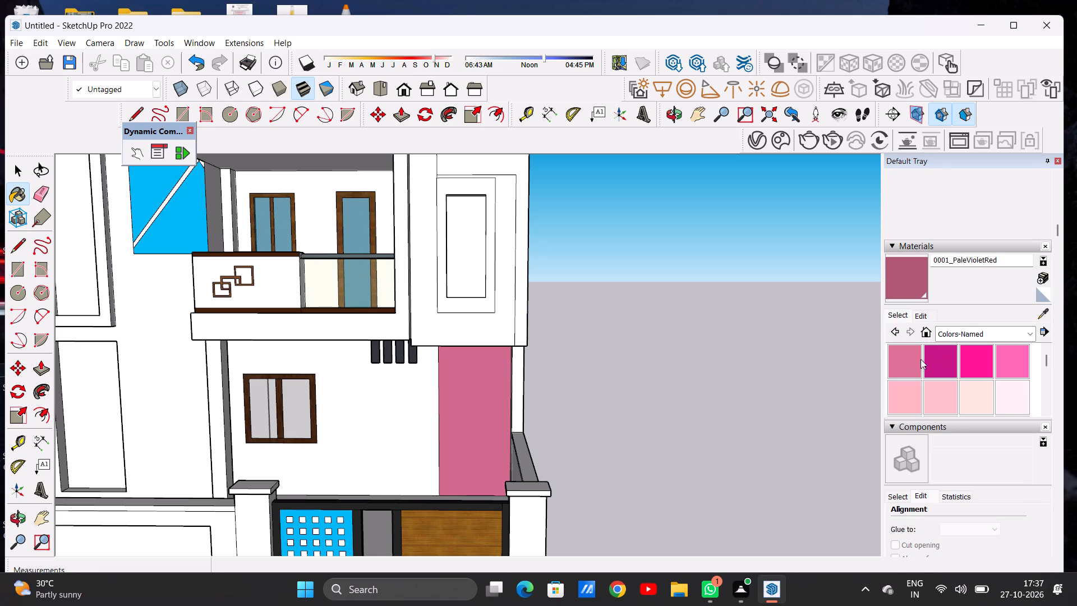
scroll(938, 390, "down", 1)
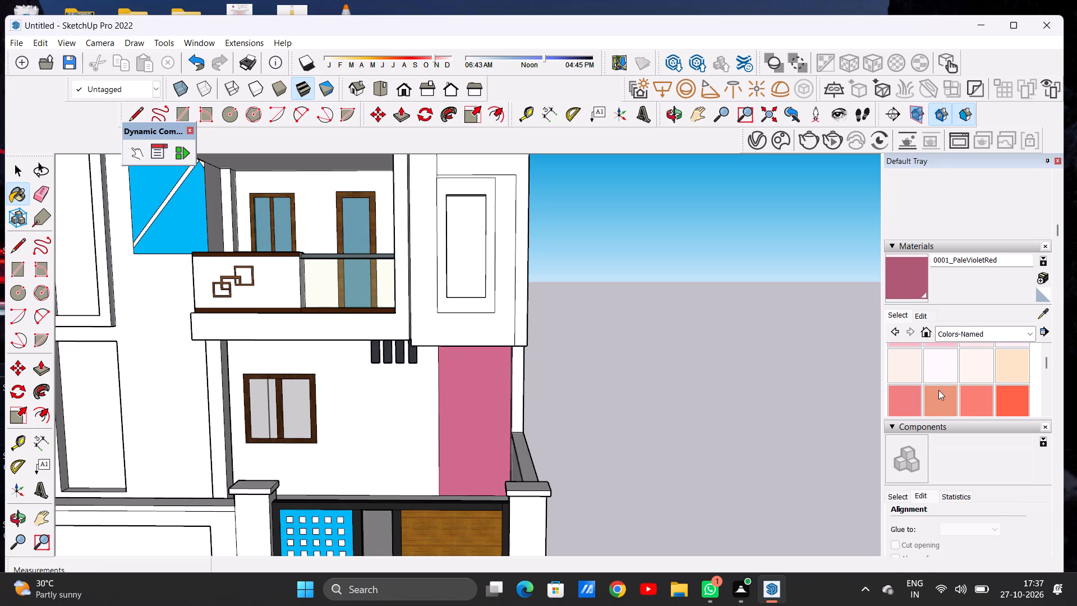
scroll(938, 390, "down", 1)
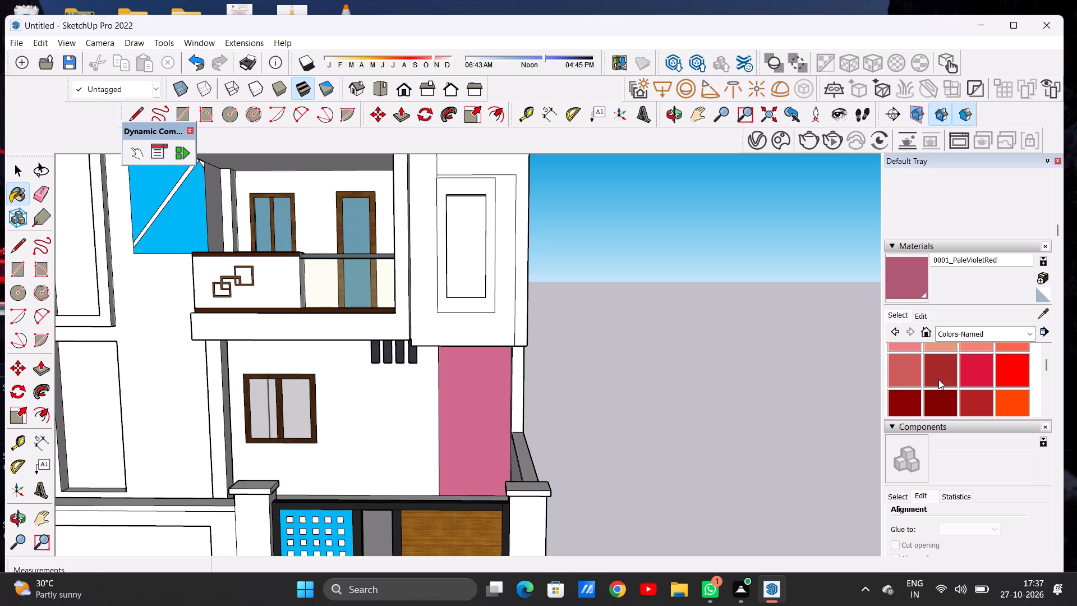
scroll(938, 379, "up", 1)
left_click(901, 401)
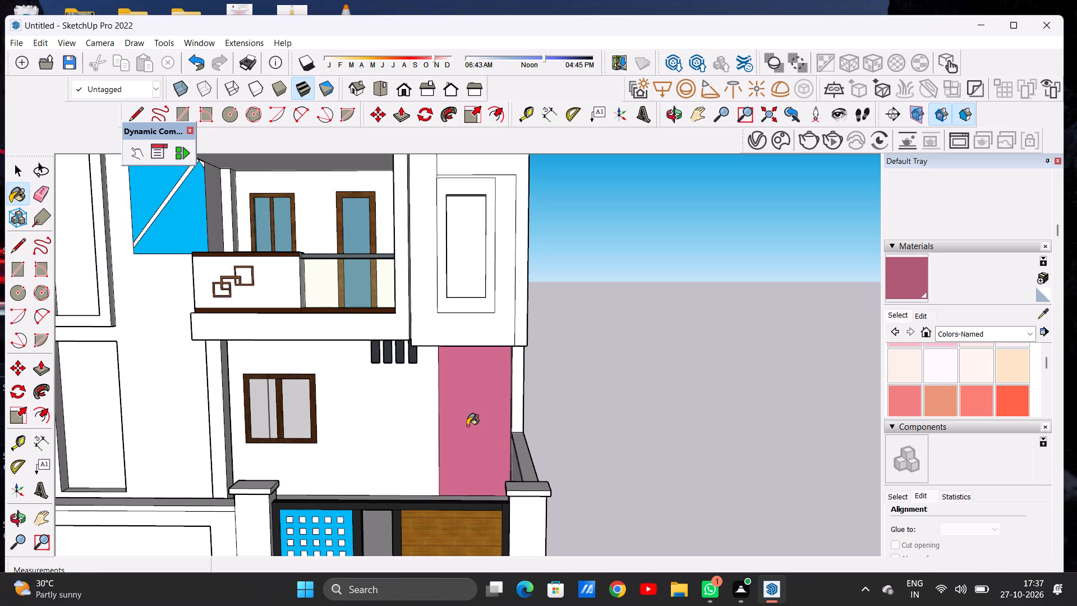
left_click(468, 426)
scroll(485, 417, "up", 6)
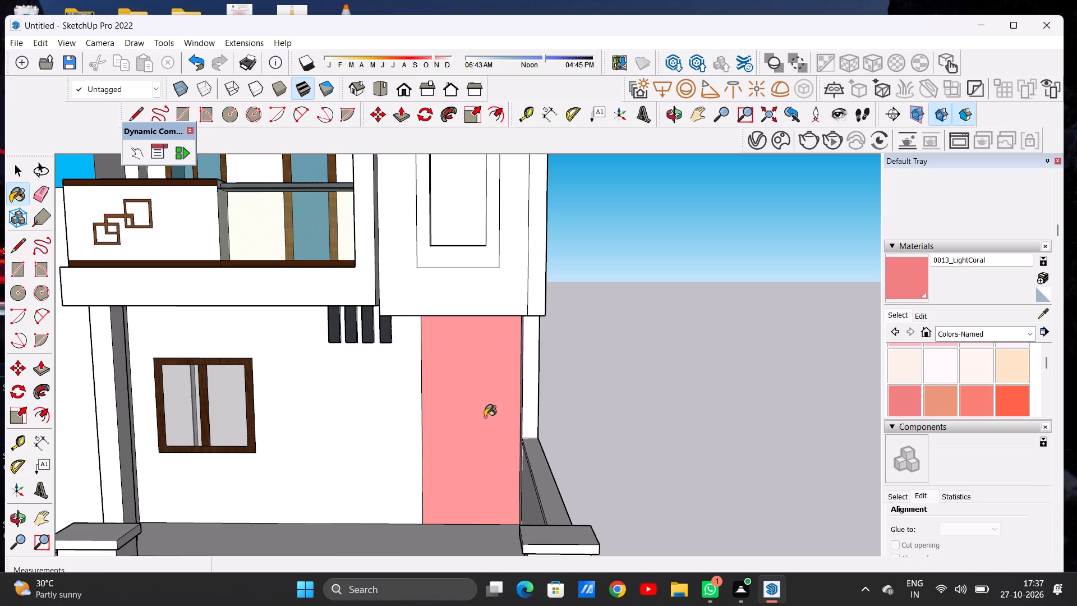
Try darker shades of the 0013_LightCoral material and settle on a bright, light coral.
scroll(485, 417, "down", 1)
scroll(485, 417, "up", 2)
scroll(485, 417, "down", 10)
middle_click_drag(491, 435, 485, 392)
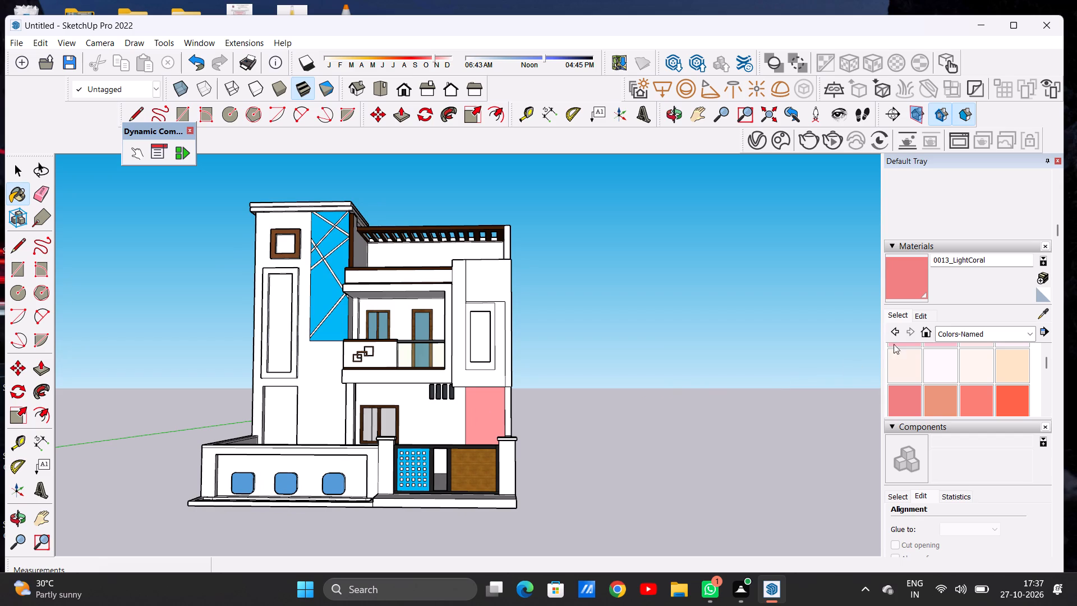
left_click(924, 314)
left_click(955, 369)
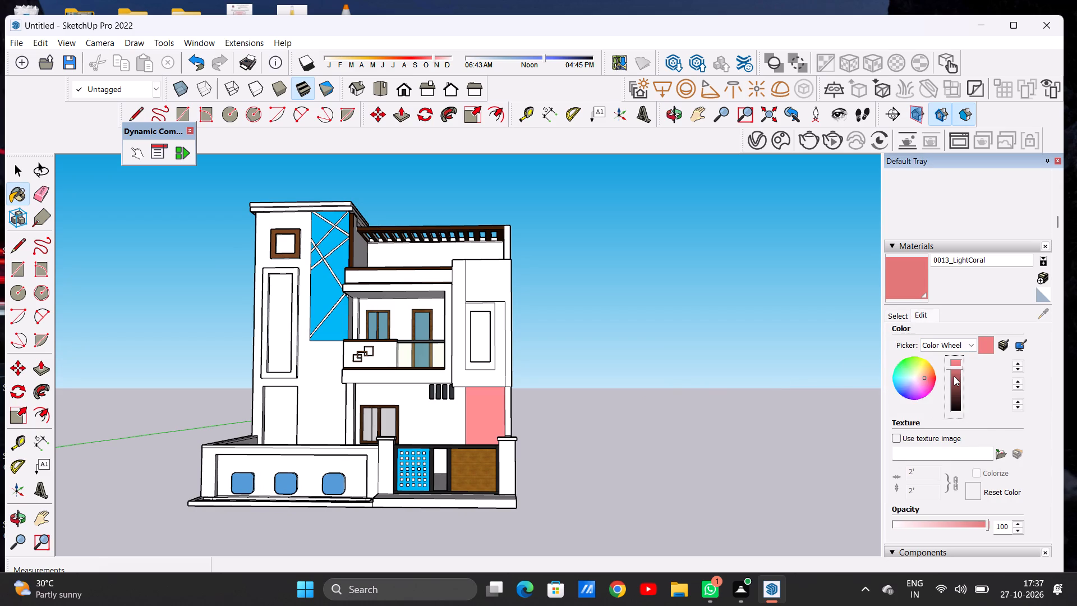
left_click(954, 375)
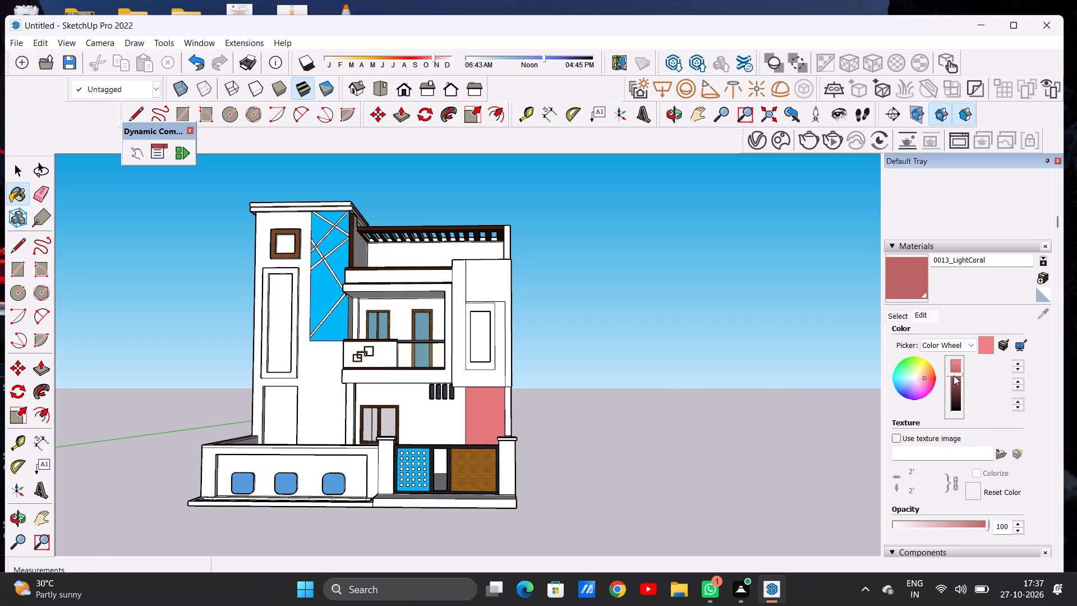
left_click(955, 381)
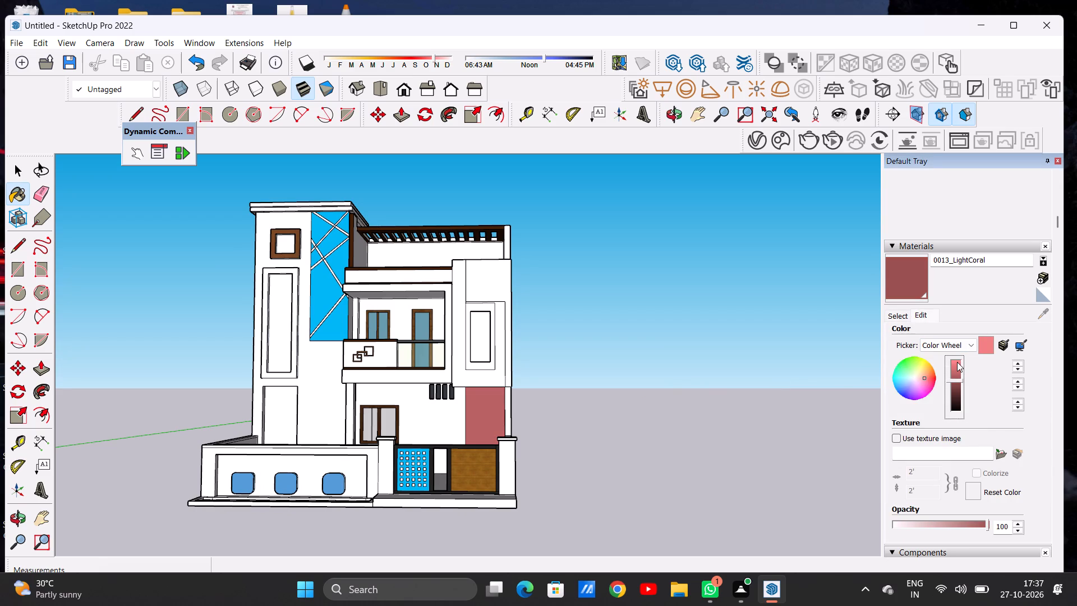
left_click(957, 362)
Paint the narrow side face of the ground-floor wall strip with 0013_LightCoral.
scroll(672, 402, "down", 2)
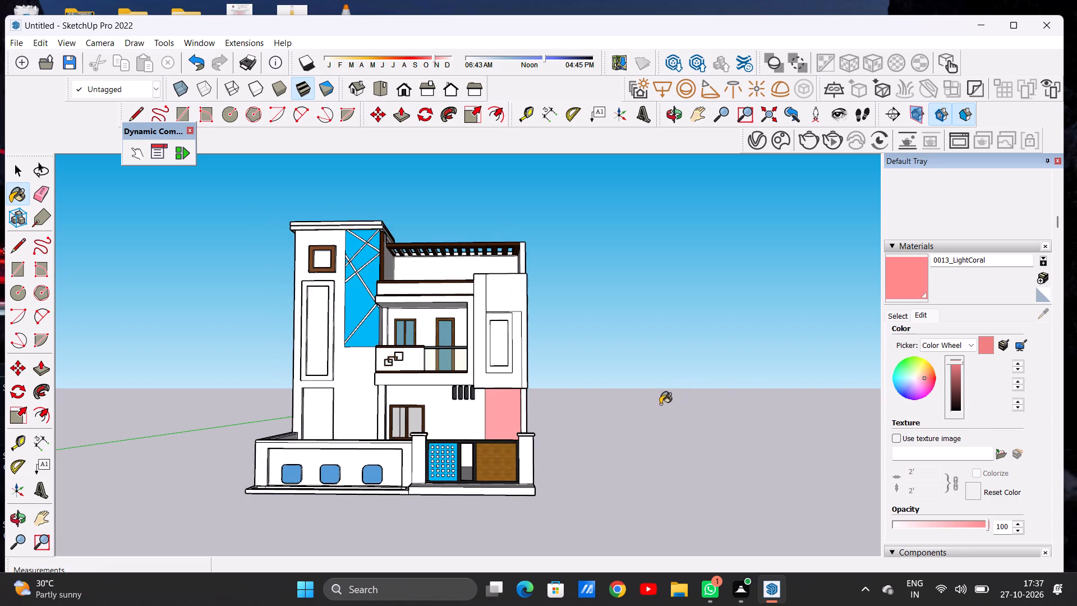
middle_click_drag(628, 407, 692, 464)
scroll(476, 440, "up", 4)
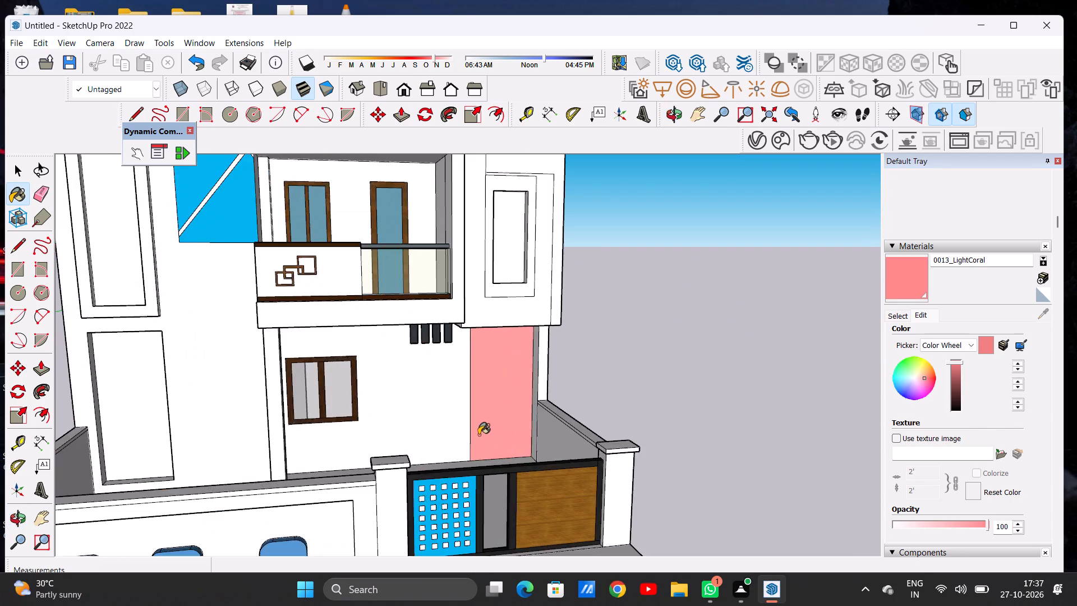
scroll(478, 435, "up", 10)
left_click(538, 381)
left_click(551, 370)
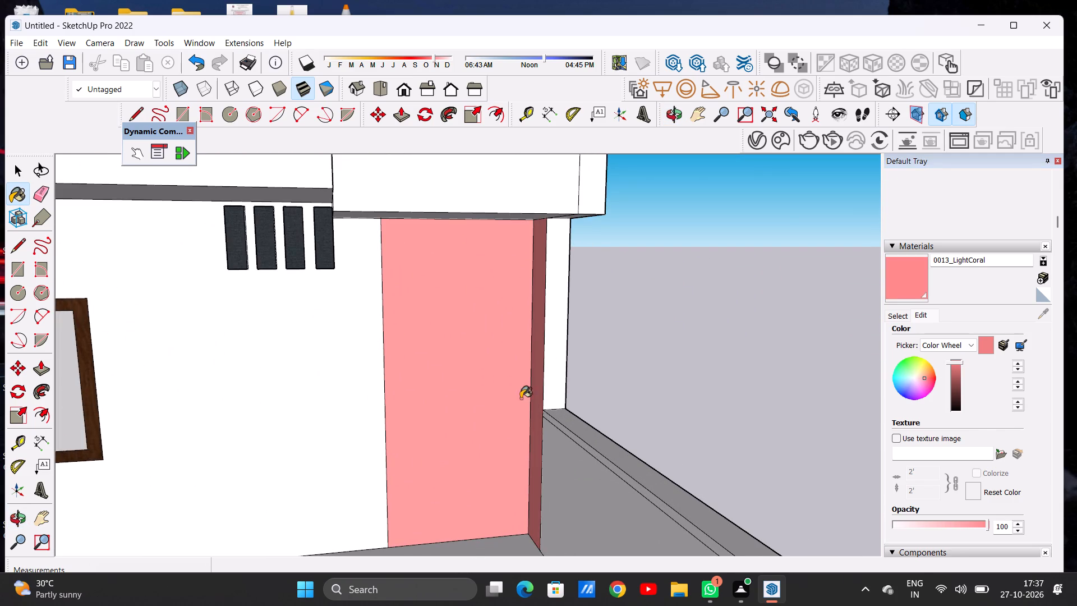
Paint the front face above and beside the framed panel on the projecting upper-floor block with 0013_LightCoral.
scroll(513, 407, "down", 3)
scroll(510, 415, "up", 1)
scroll(510, 416, "down", 2)
middle_click_drag(526, 415, 484, 400)
scroll(484, 397, "down", 12)
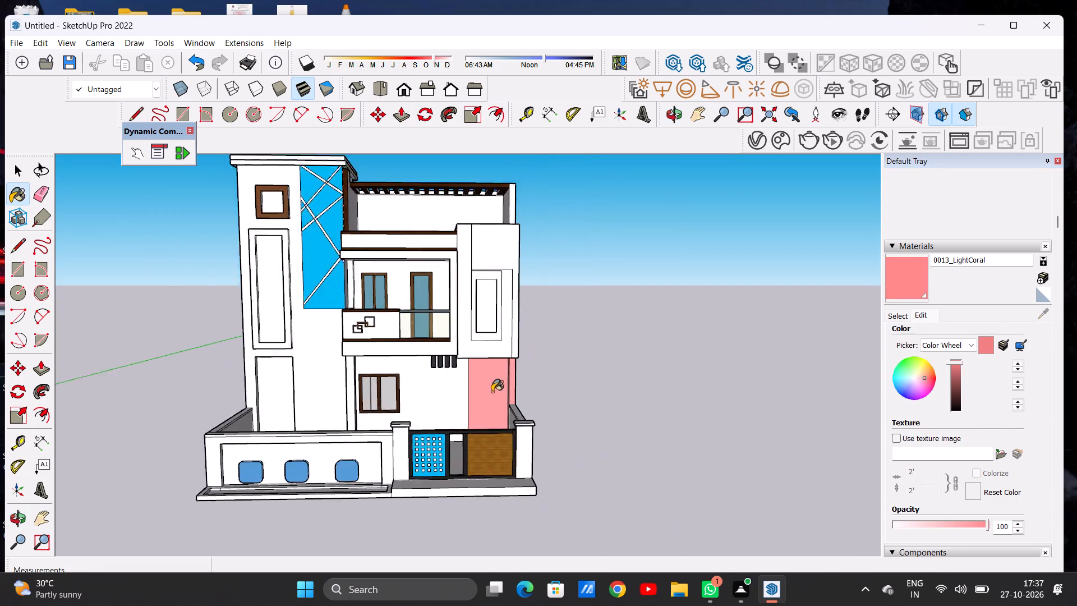
scroll(492, 392, "down", 3)
scroll(499, 324, "up", 13)
left_click(499, 286)
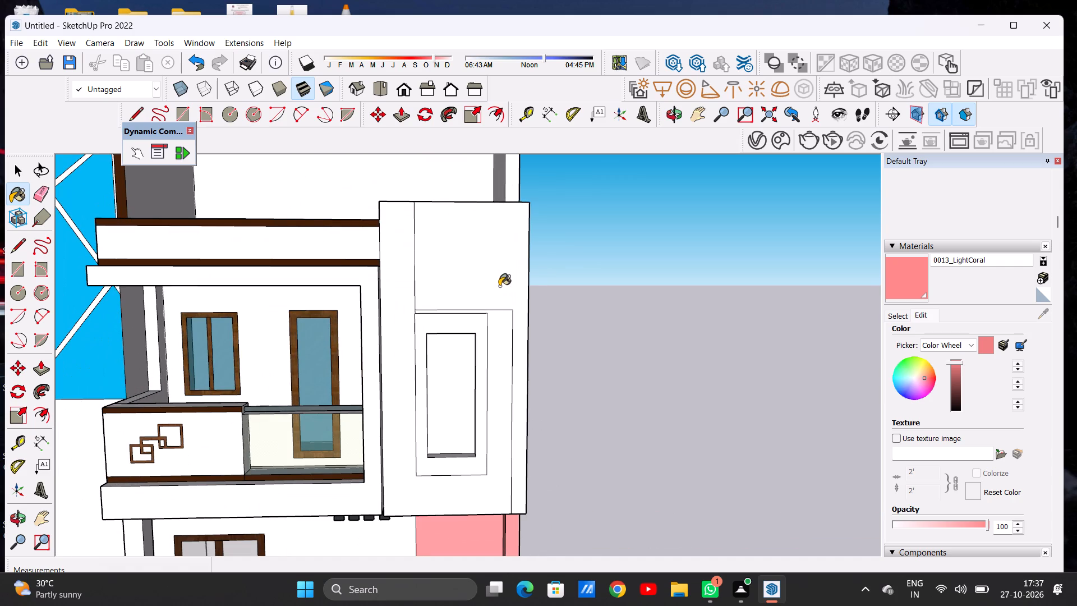
Examine the coral faces of the upper-floor block and the ground-floor strip against the rest of the facade.
scroll(504, 299, "down", 5)
middle_click_drag(510, 330, 487, 279)
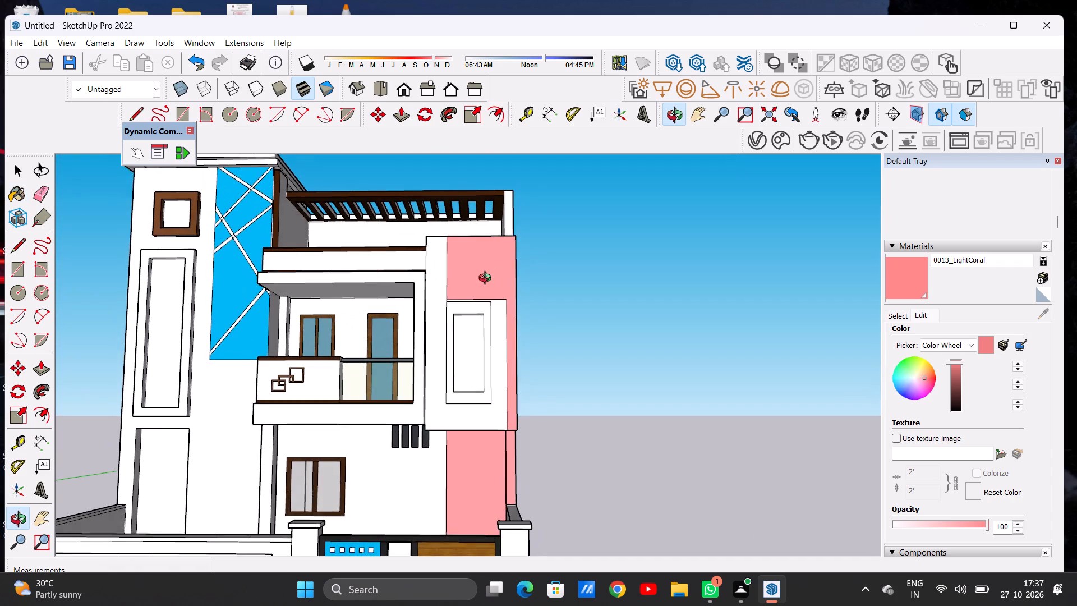
middle_click_drag(487, 279, 505, 306)
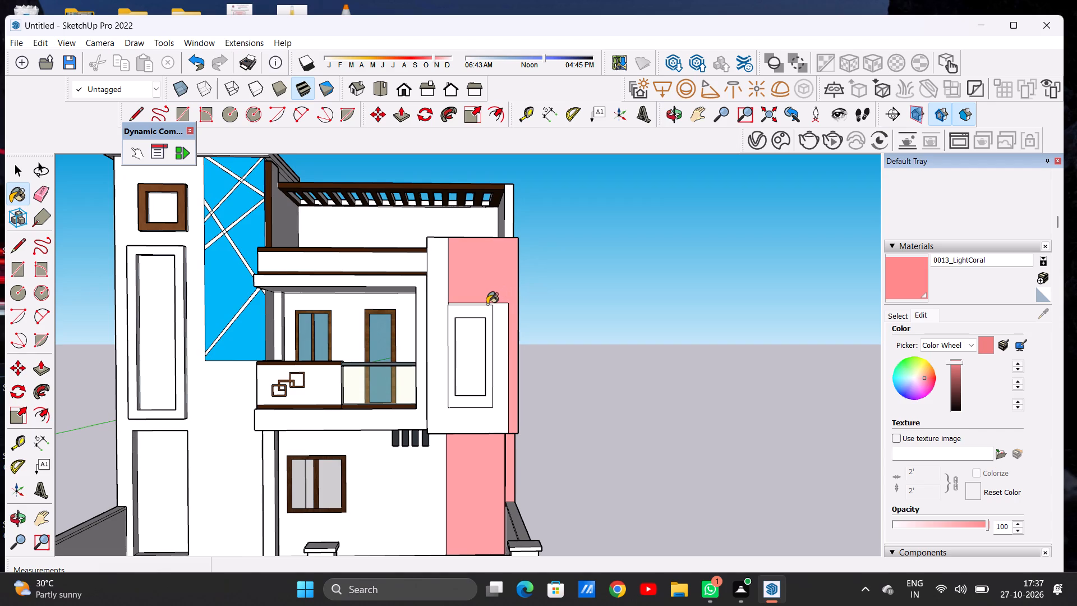
scroll(487, 304, "down", 2)
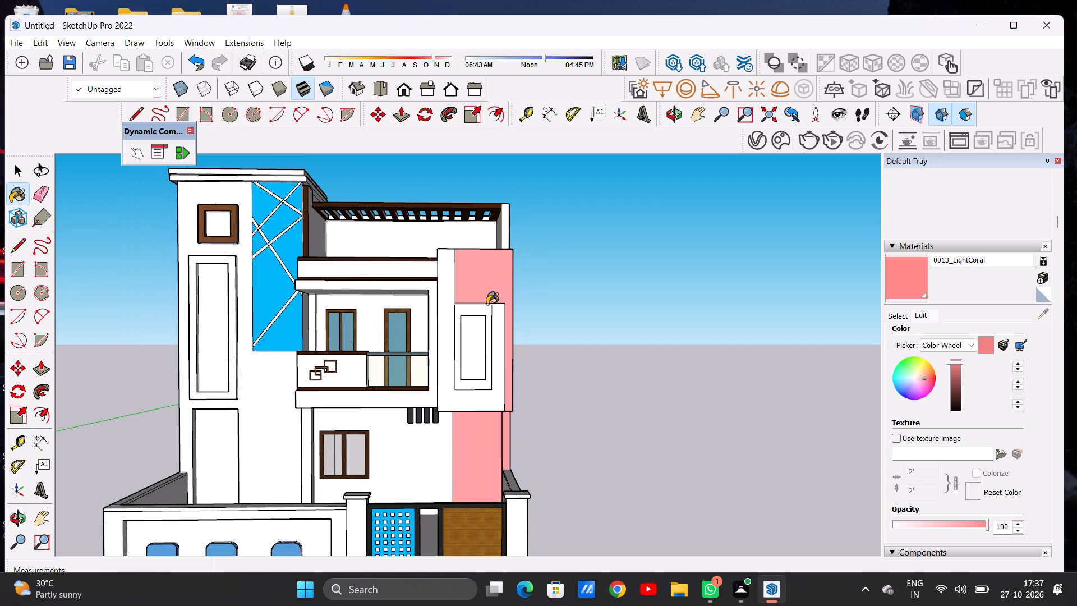
scroll(487, 304, "up", 3)
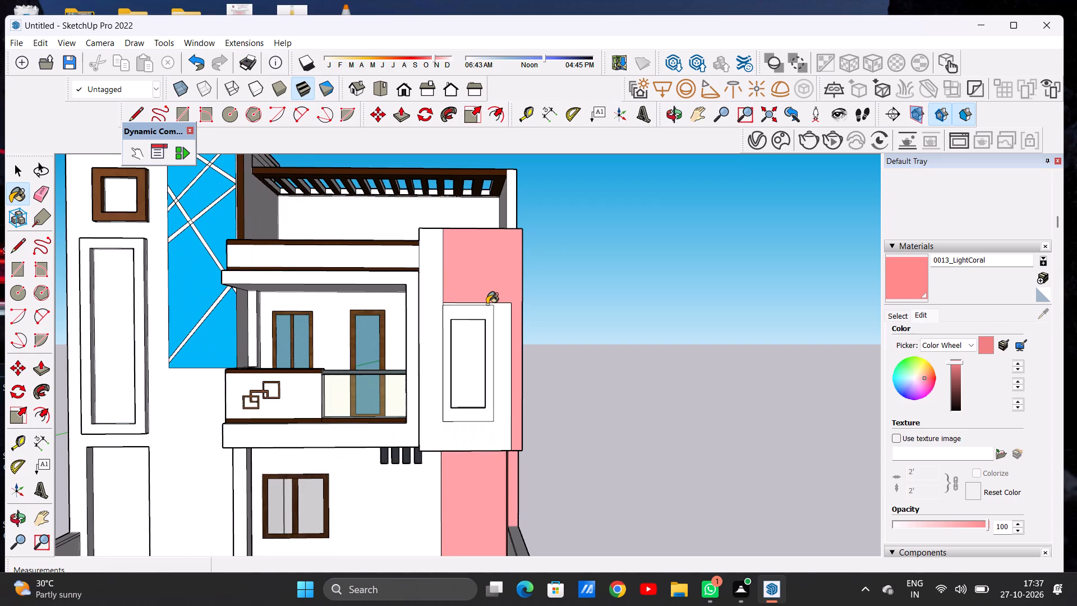
scroll(487, 304, "up", 2)
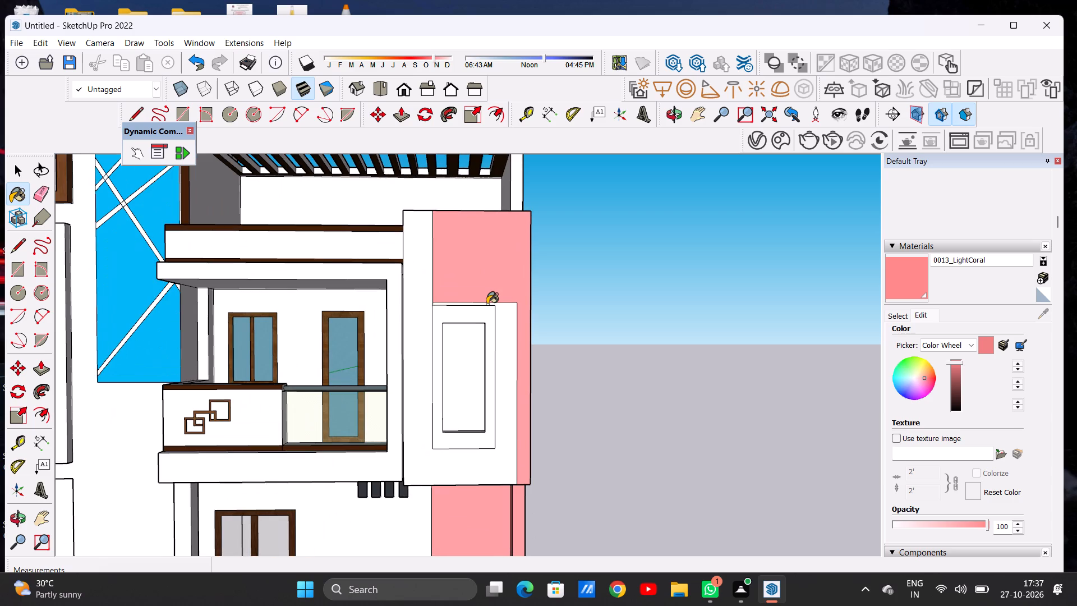
scroll(487, 304, "down", 6)
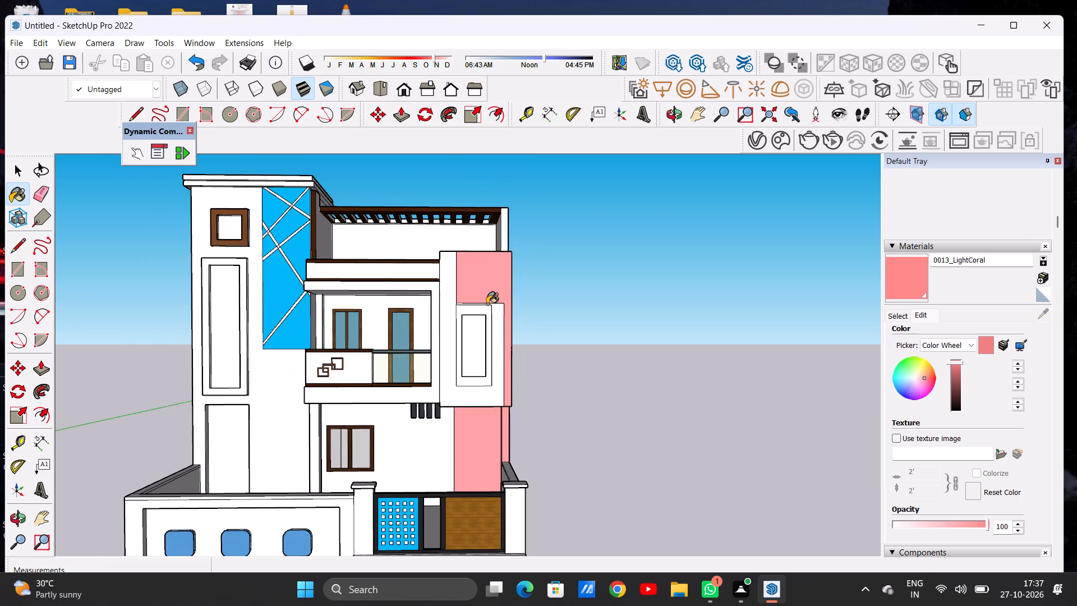
scroll(487, 304, "down", 4)
scroll(489, 342, "up", 10)
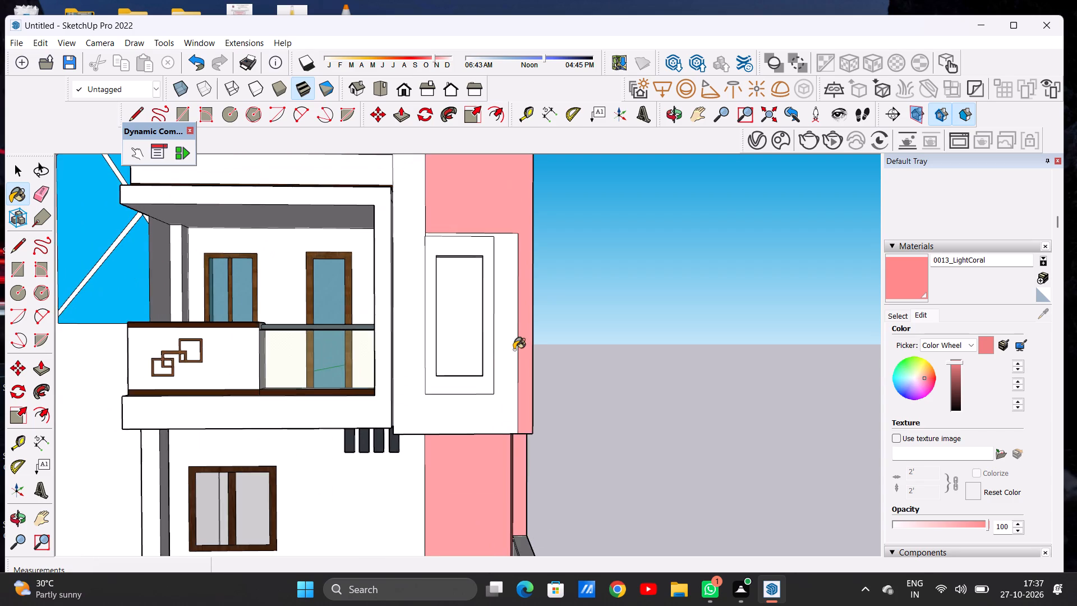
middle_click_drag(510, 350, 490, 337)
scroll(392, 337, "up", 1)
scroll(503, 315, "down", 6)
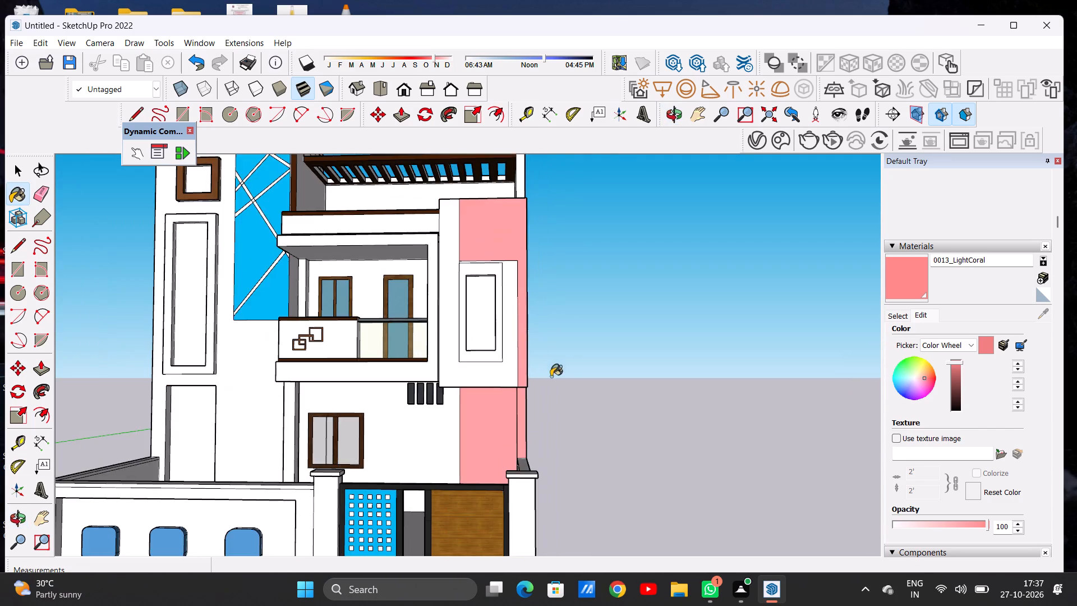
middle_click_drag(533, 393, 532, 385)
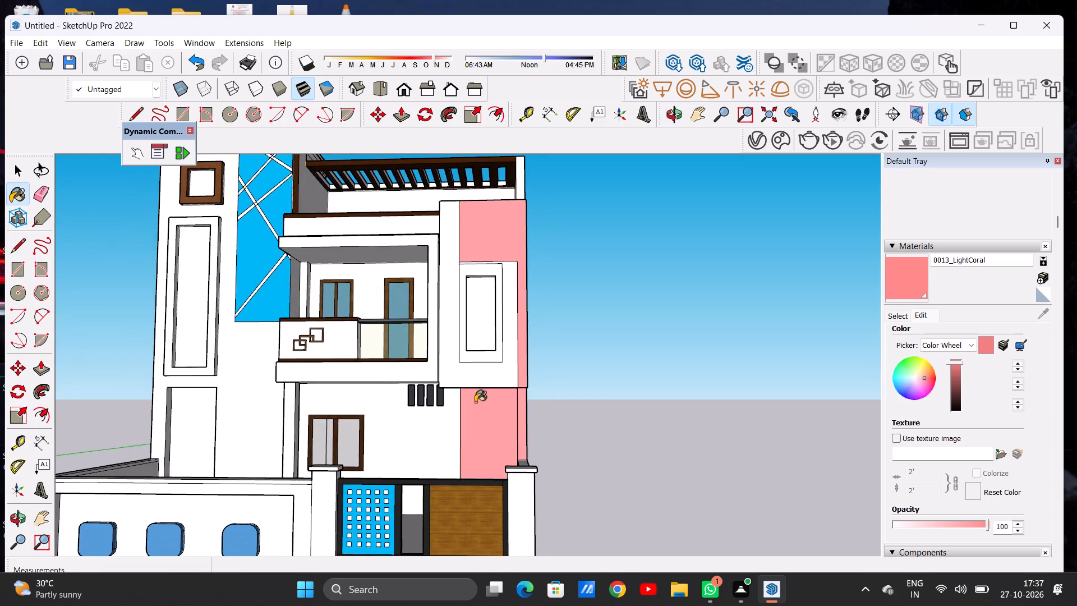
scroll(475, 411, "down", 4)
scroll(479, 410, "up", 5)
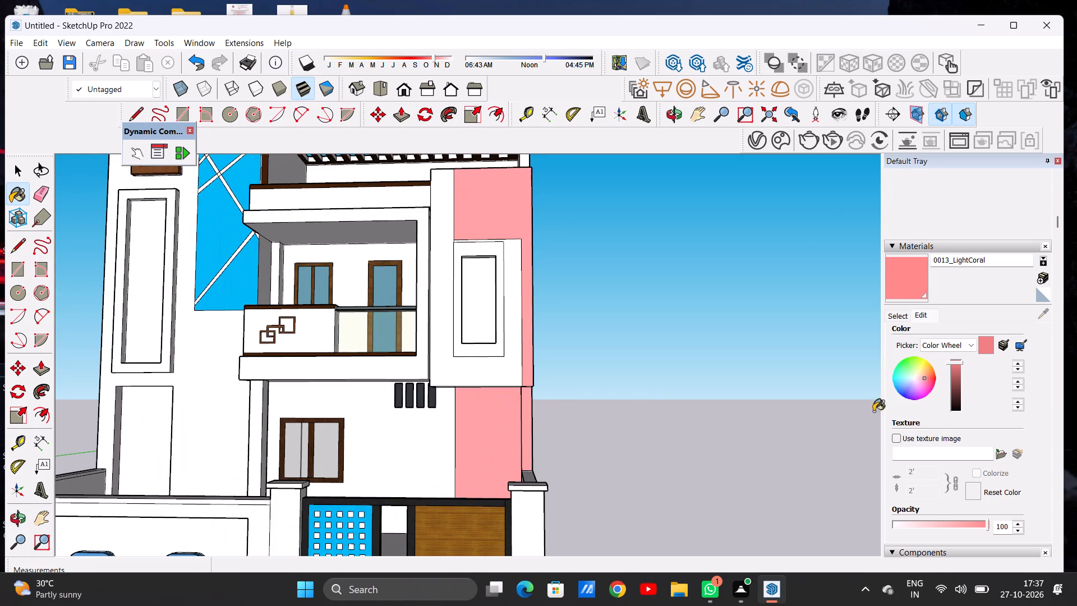
Repaint the front and narrow side faces of the ground-floor wall strip with the library's 0013_LightCoral from Colors-Named.
double_click(955, 360)
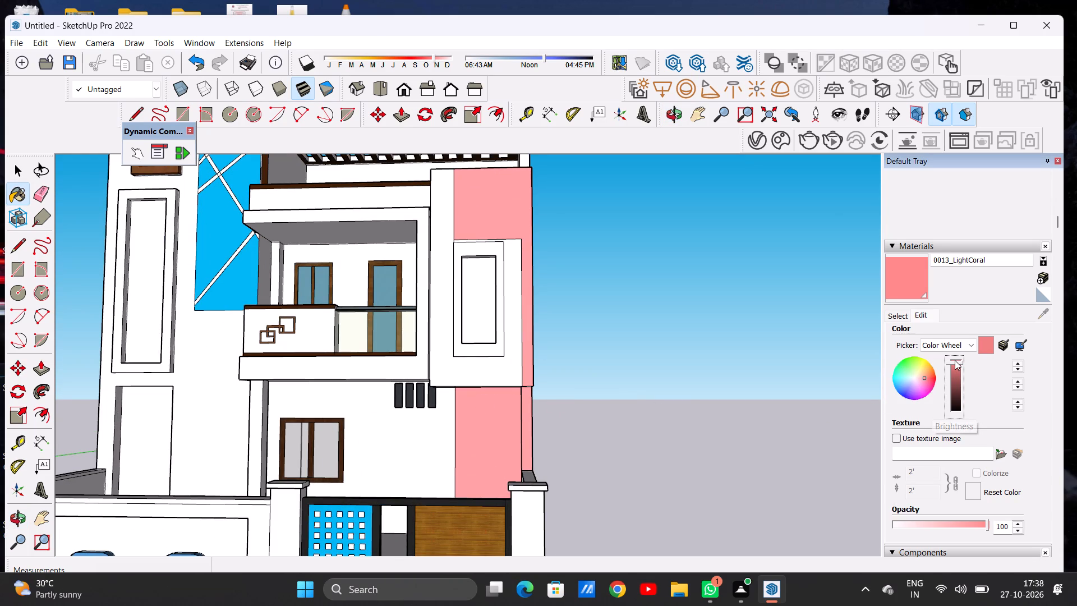
left_click(901, 315)
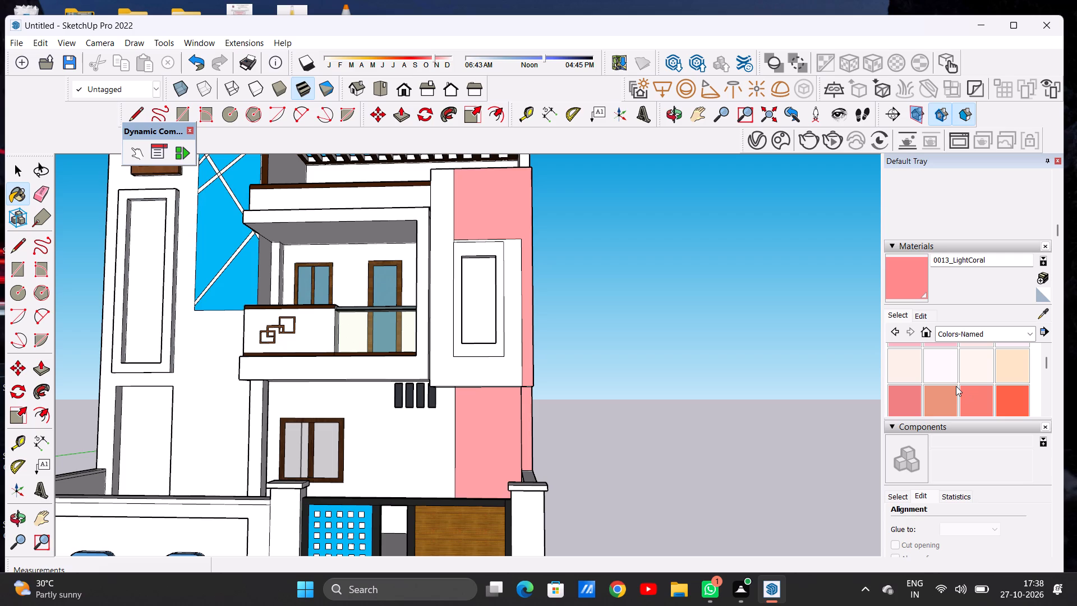
scroll(945, 384, "up", 1)
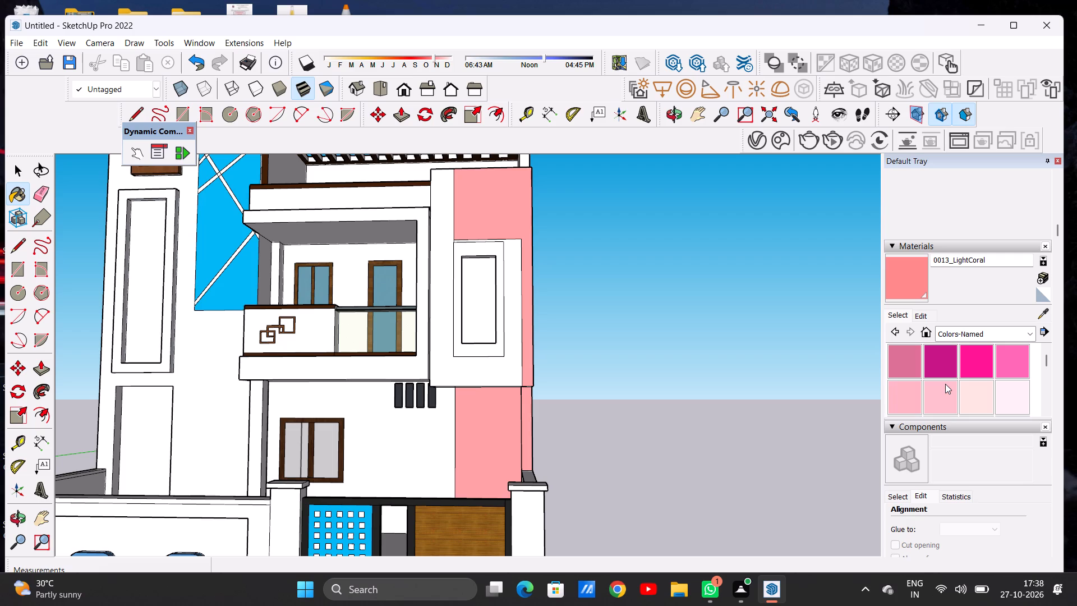
scroll(945, 384, "down", 4)
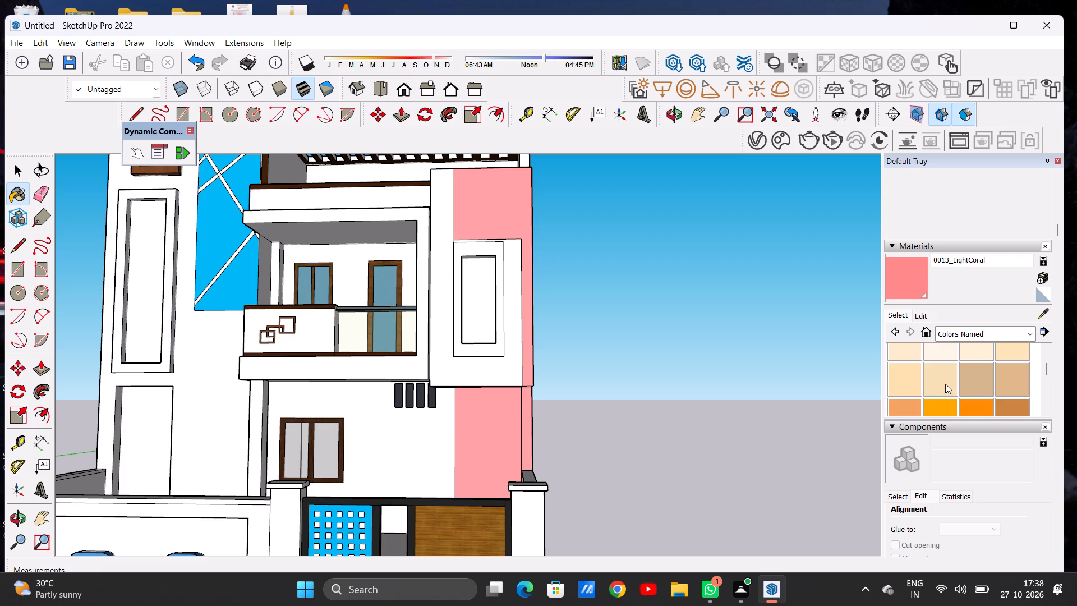
scroll(945, 384, "up", 3)
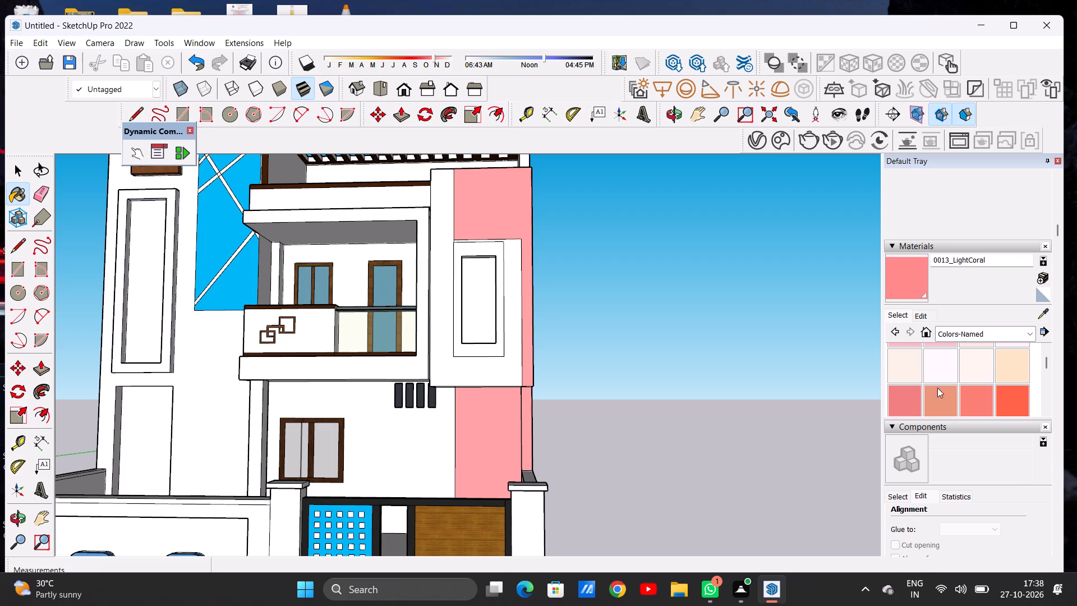
left_click(905, 399)
scroll(512, 401, "up", 4)
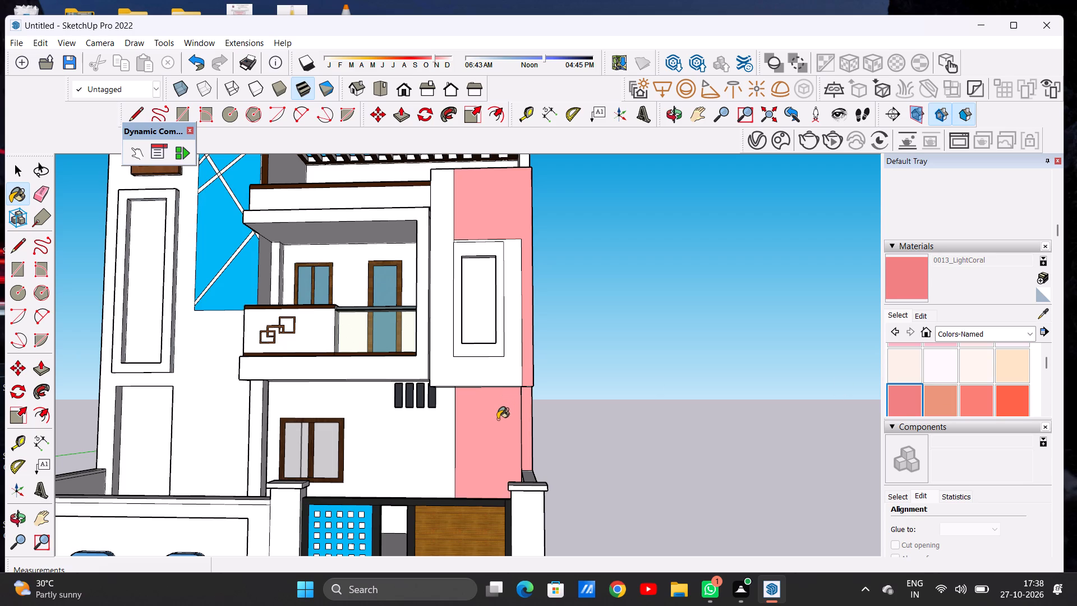
left_click(498, 419)
left_click(532, 416)
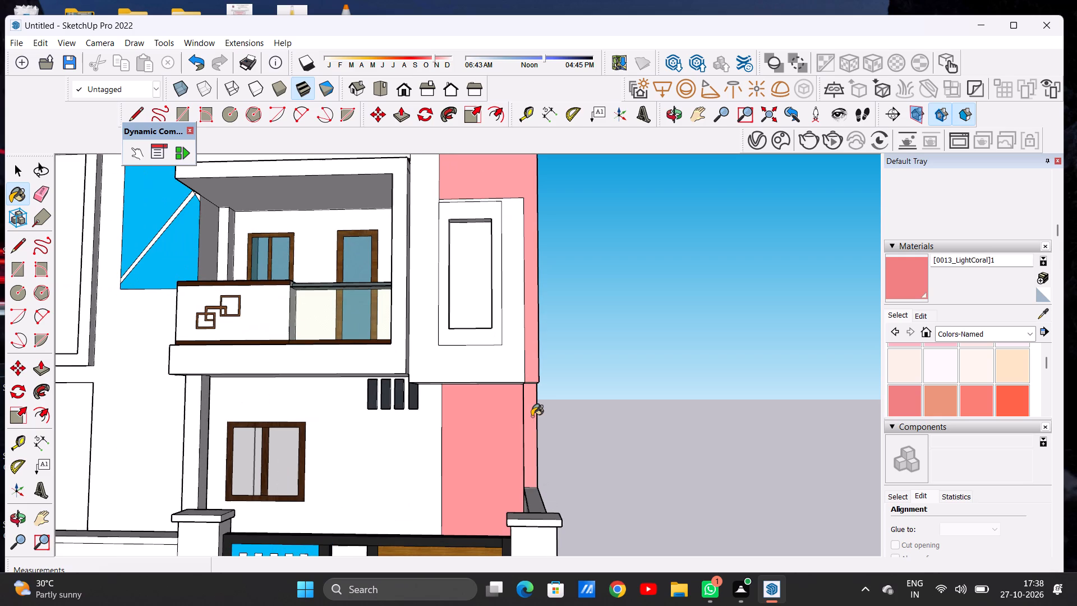
Repaint the coral front face above and beside the framed panel on the upper-floor block with the same library 0013_LightCoral.
left_click(529, 377)
scroll(524, 410, "down", 7)
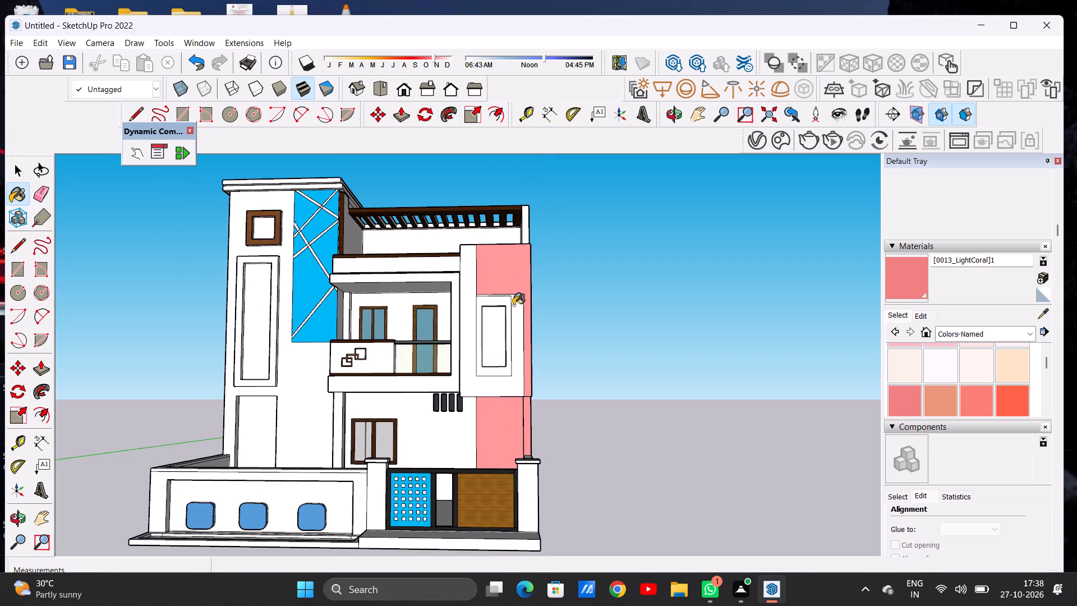
left_click(515, 284)
Raise the brightness of the newly applied light coral material slightly.
scroll(500, 448, "up", 8)
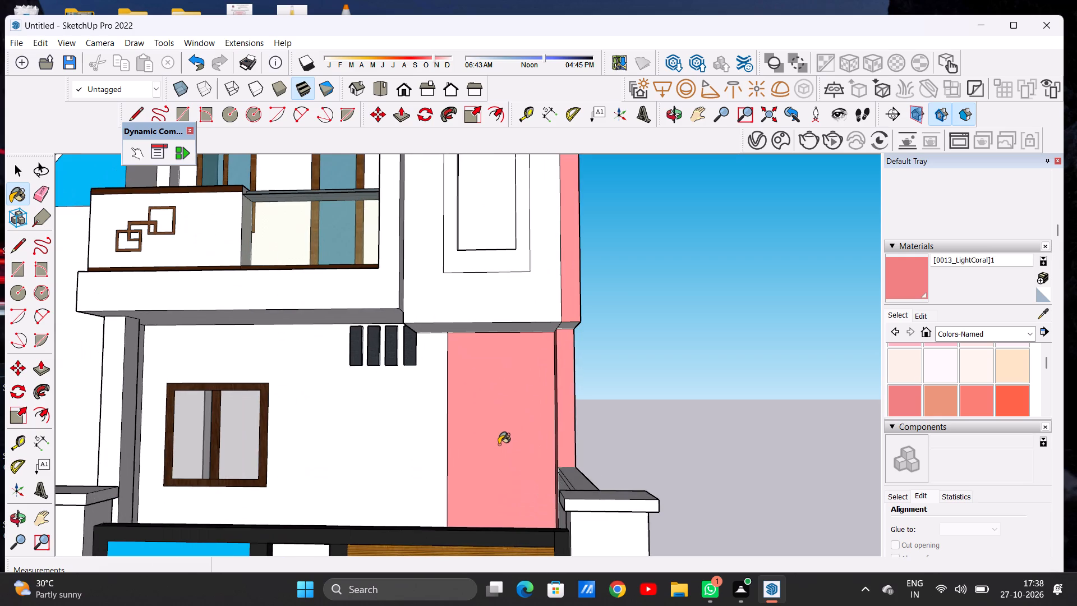
scroll(498, 410, "down", 7)
scroll(498, 410, "up", 1)
scroll(498, 410, "down", 7)
middle_click_drag(493, 424, 380, 382)
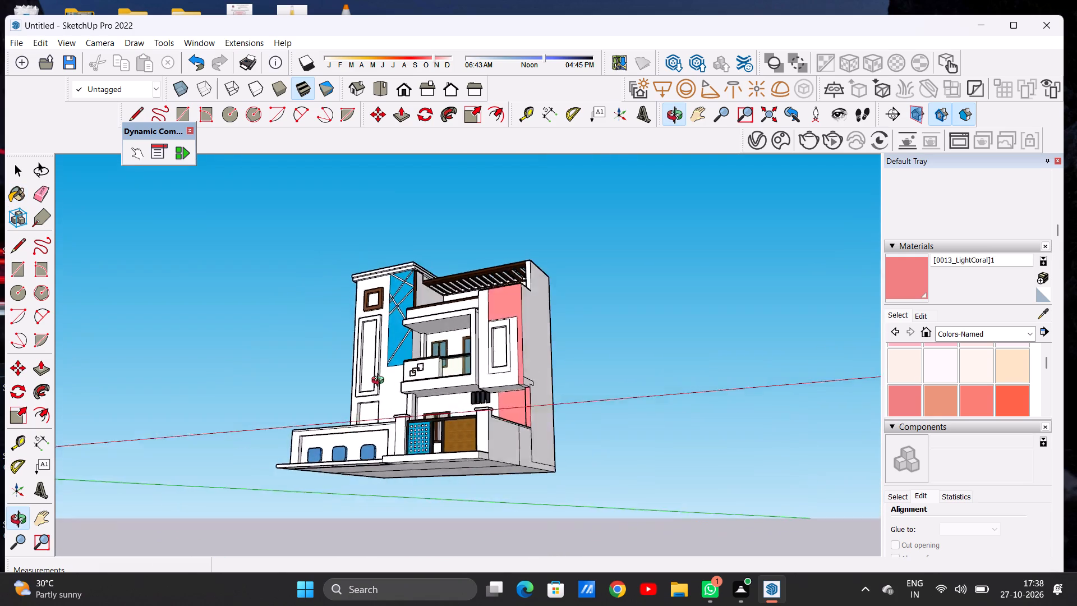
middle_click_drag(380, 382, 474, 449)
middle_click(474, 449)
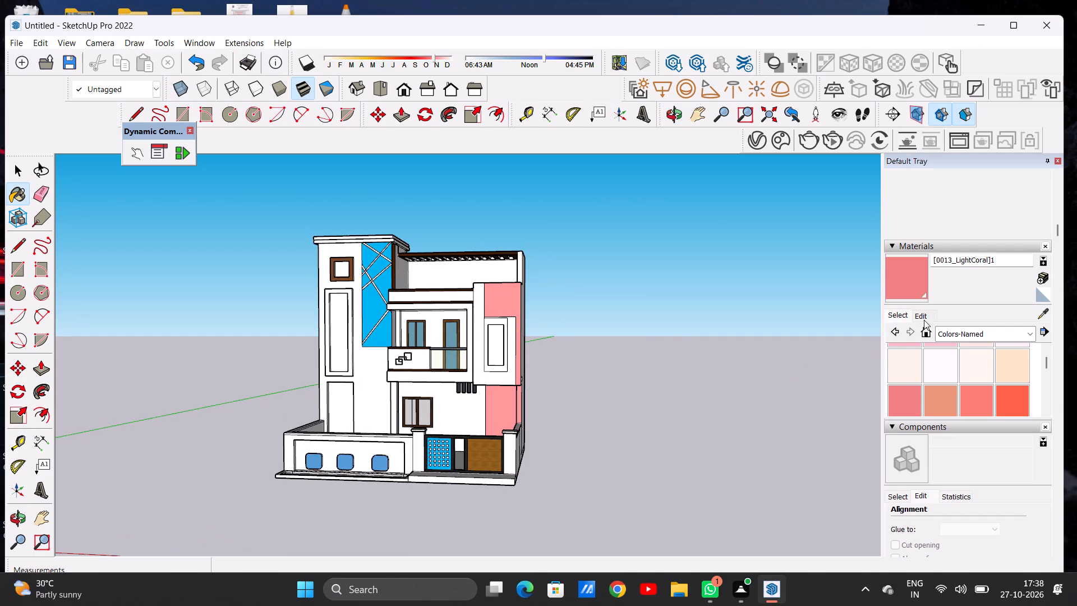
left_click(924, 320)
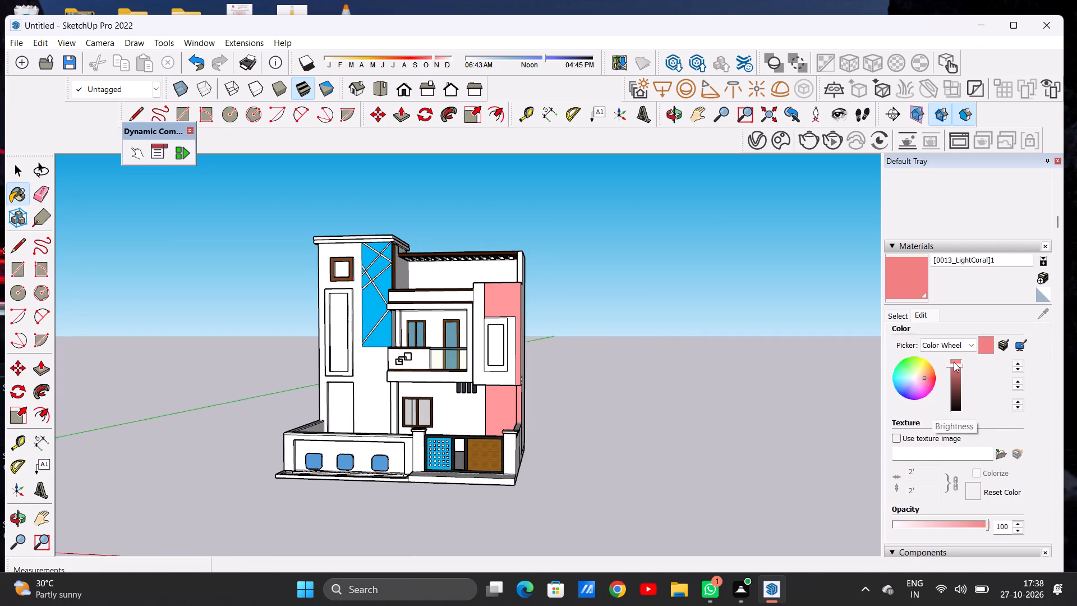
left_click(954, 362)
Examine the repainted coral walls against the whole facade.
scroll(672, 371, "down", 3)
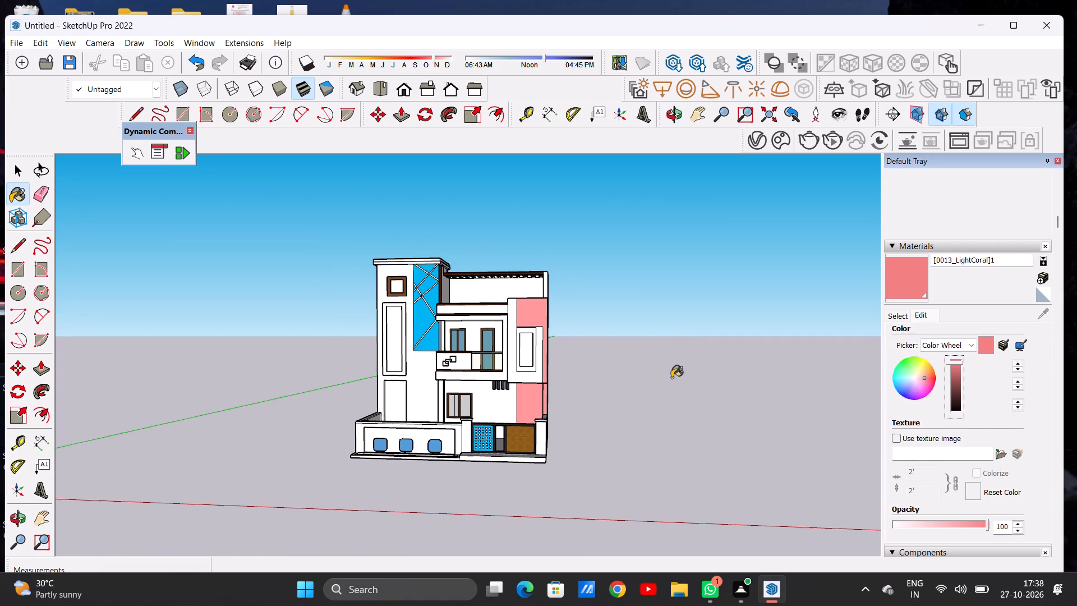
scroll(560, 347, "up", 5)
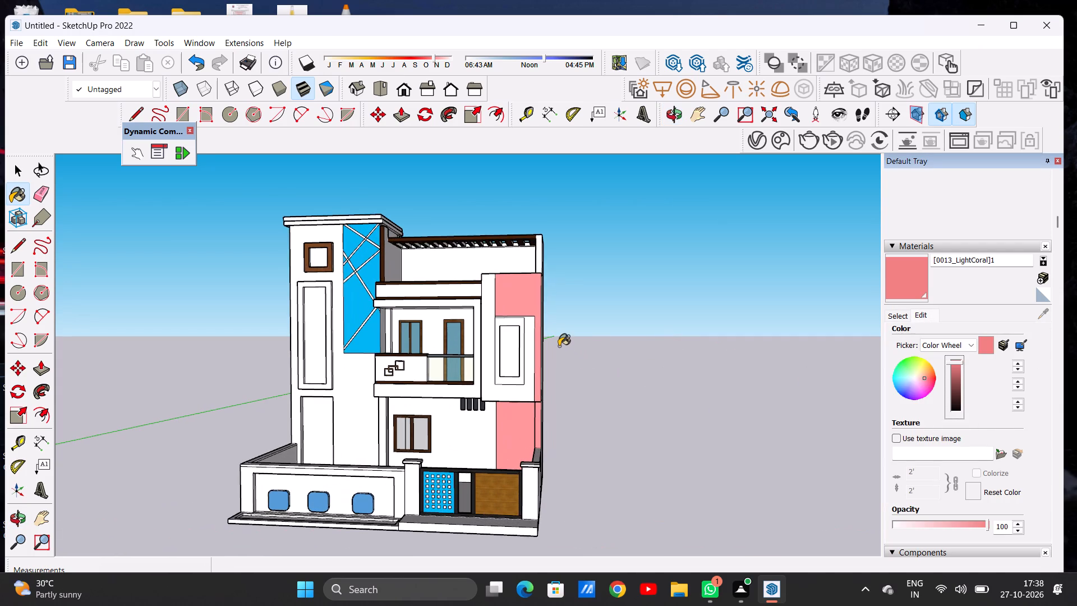
key("space")
key("space")
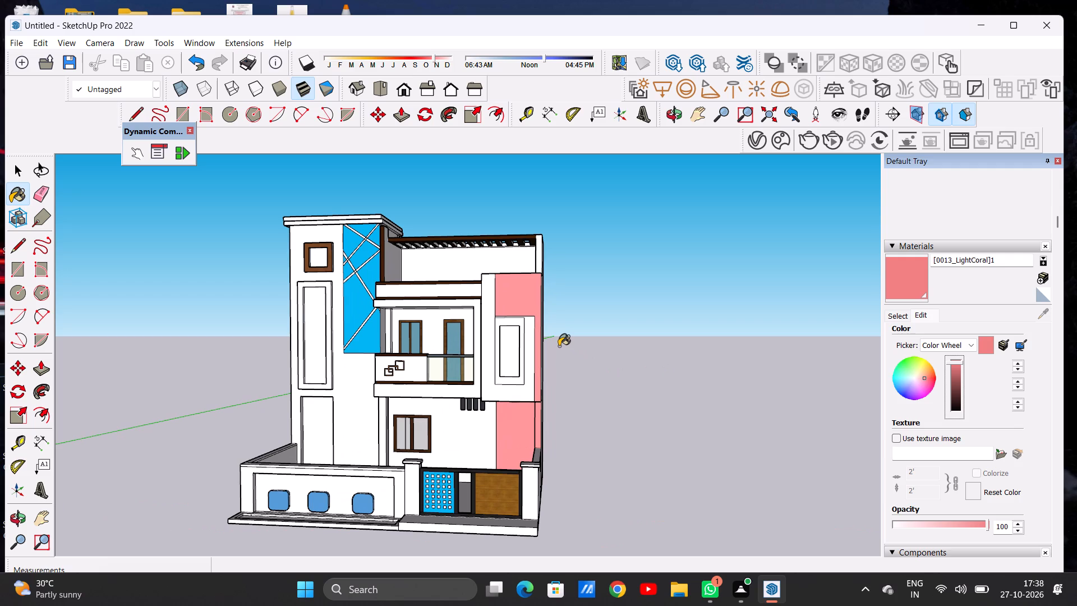
left_click(559, 346)
key("space")
scroll(555, 346, "down", 5)
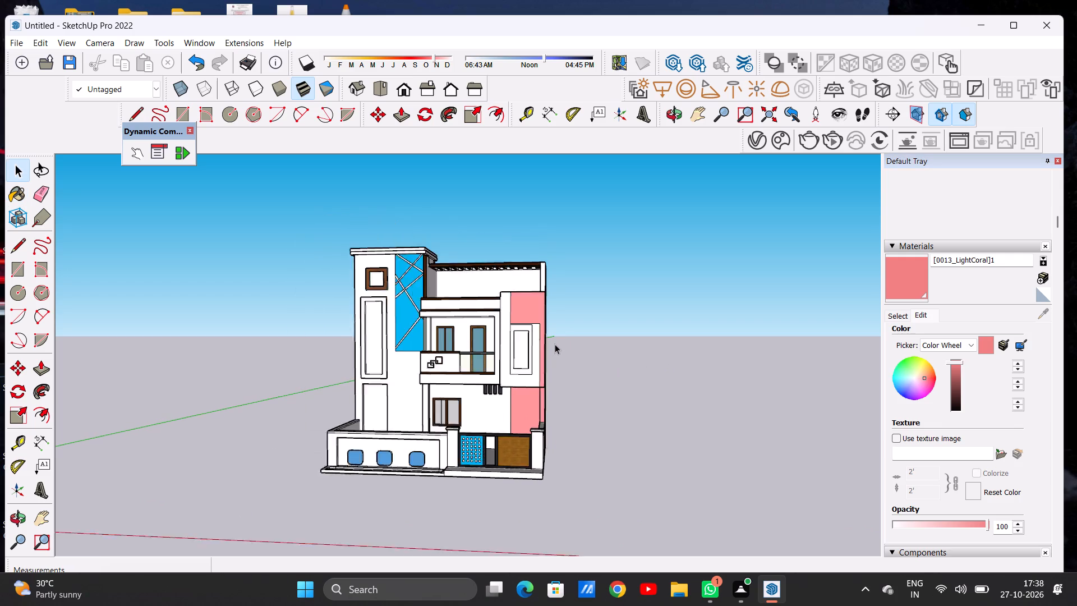
scroll(555, 344, "down", 1)
scroll(523, 350, "up", 6)
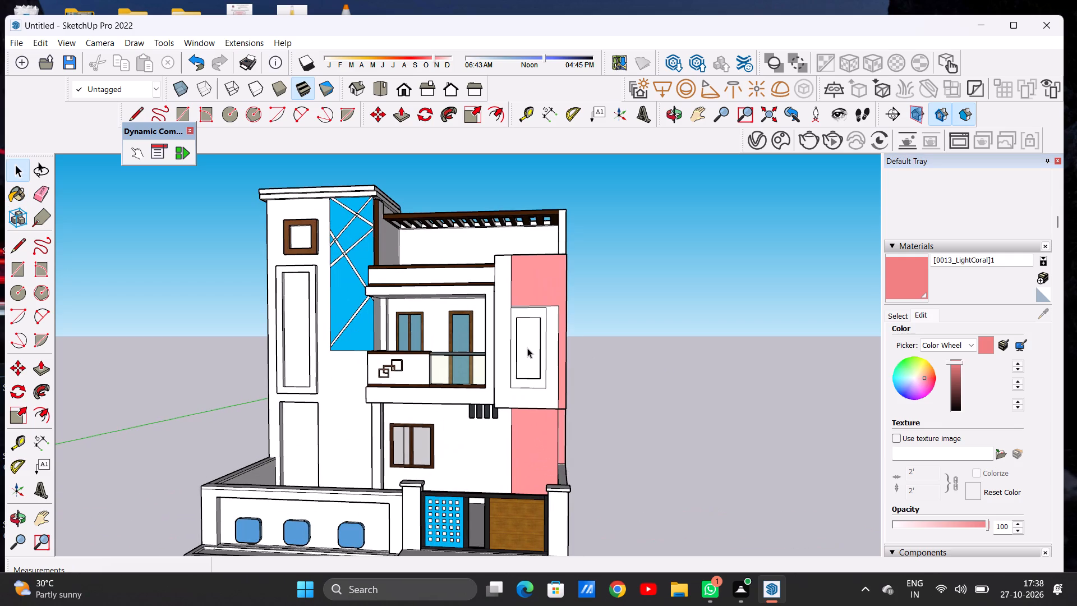
scroll(545, 321, "up", 6)
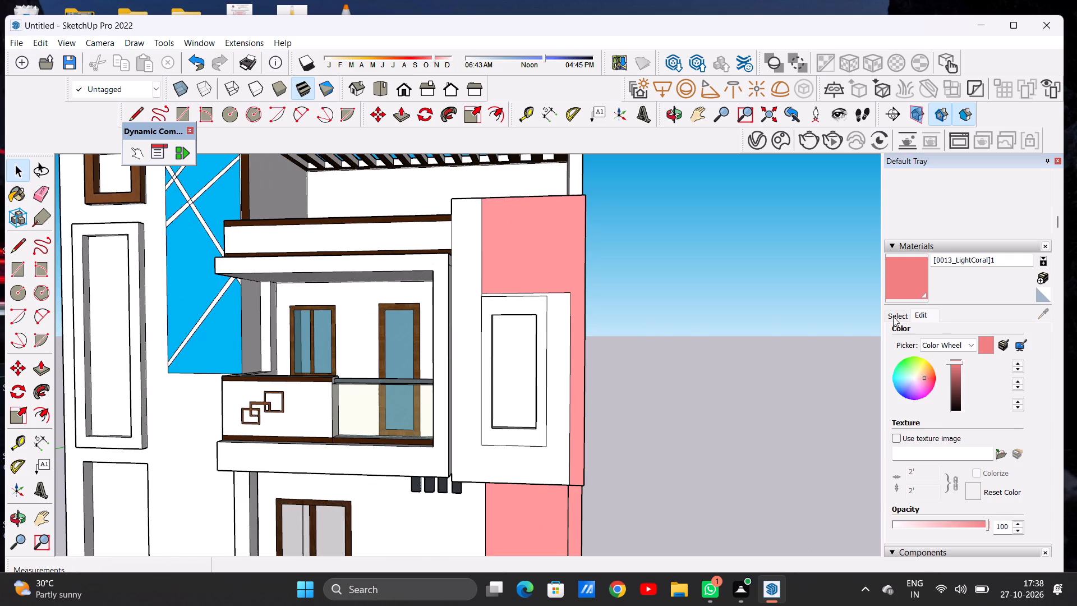
Paint the frame face around the recessed panel on the upper-floor block with Wood Veneer 02 from the Wood collection.
left_click(893, 316)
left_click(950, 333)
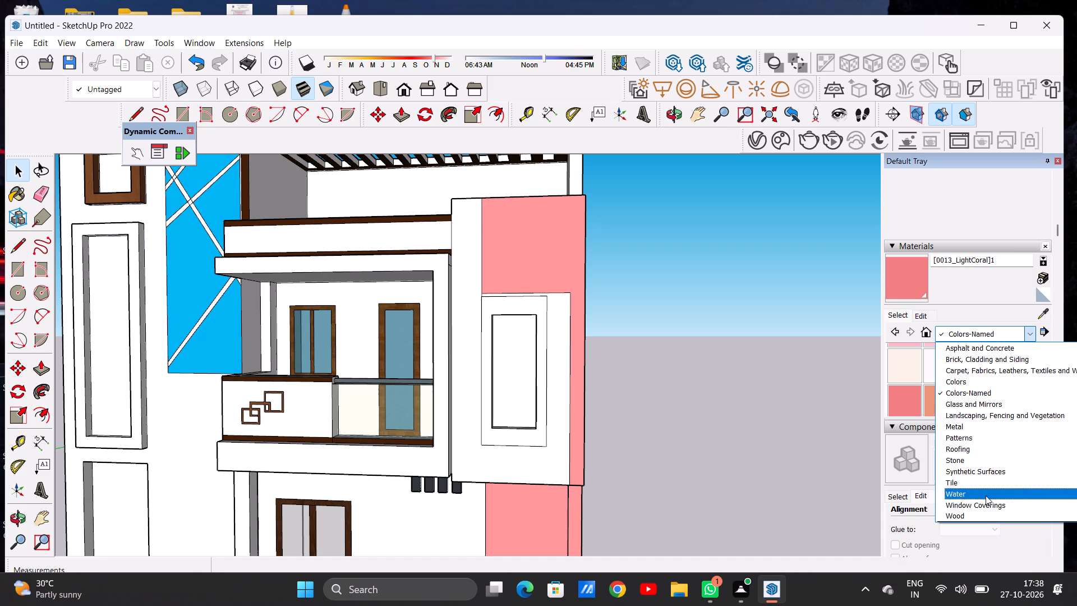
left_click(984, 517)
scroll(987, 396, "down", 1)
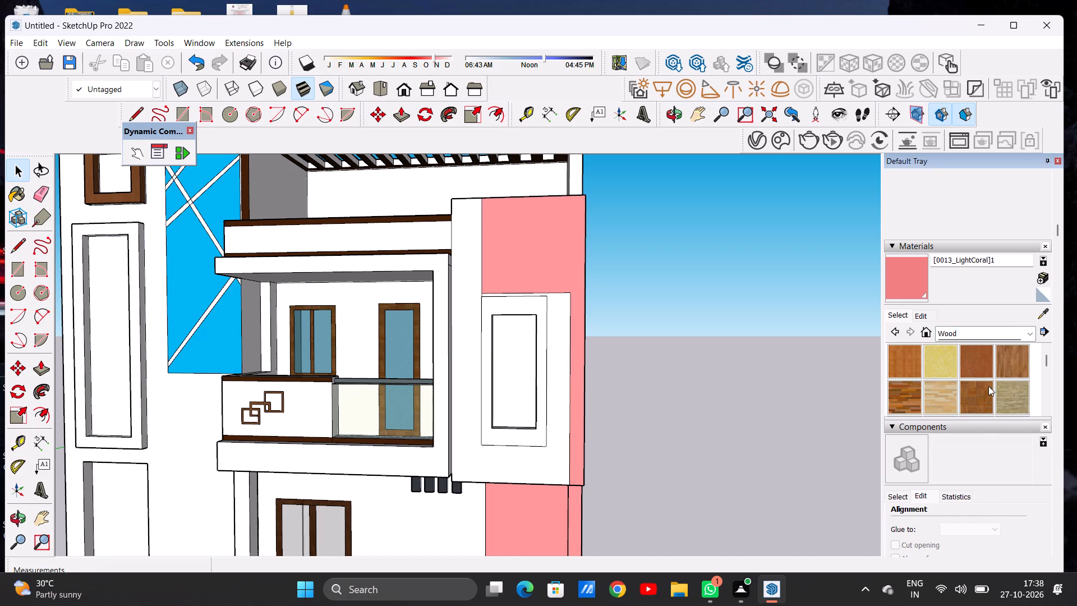
left_click(1007, 370)
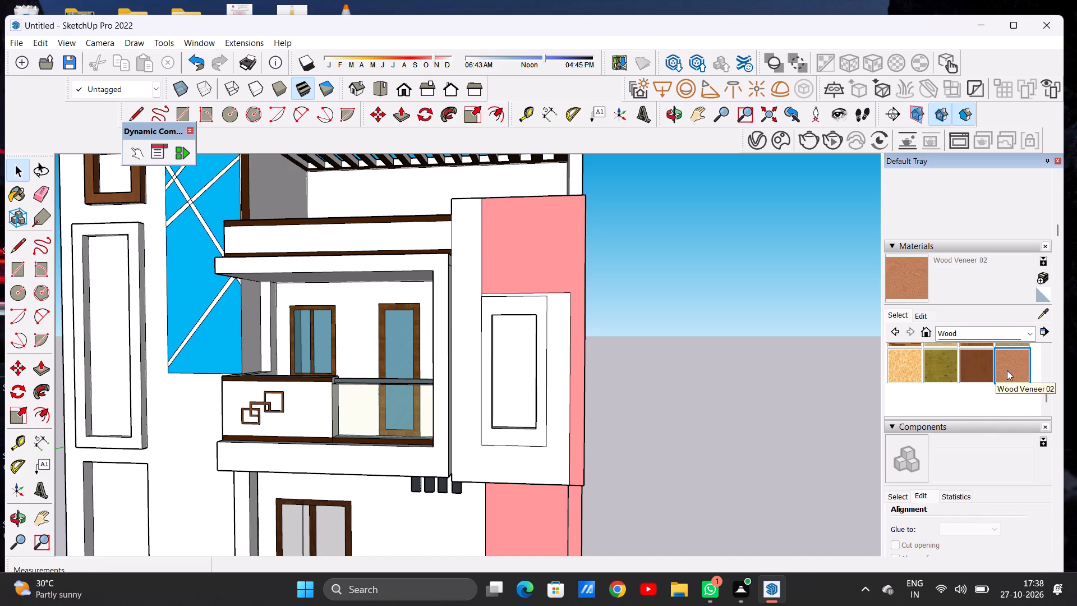
scroll(546, 387, "up", 5)
left_click(538, 387)
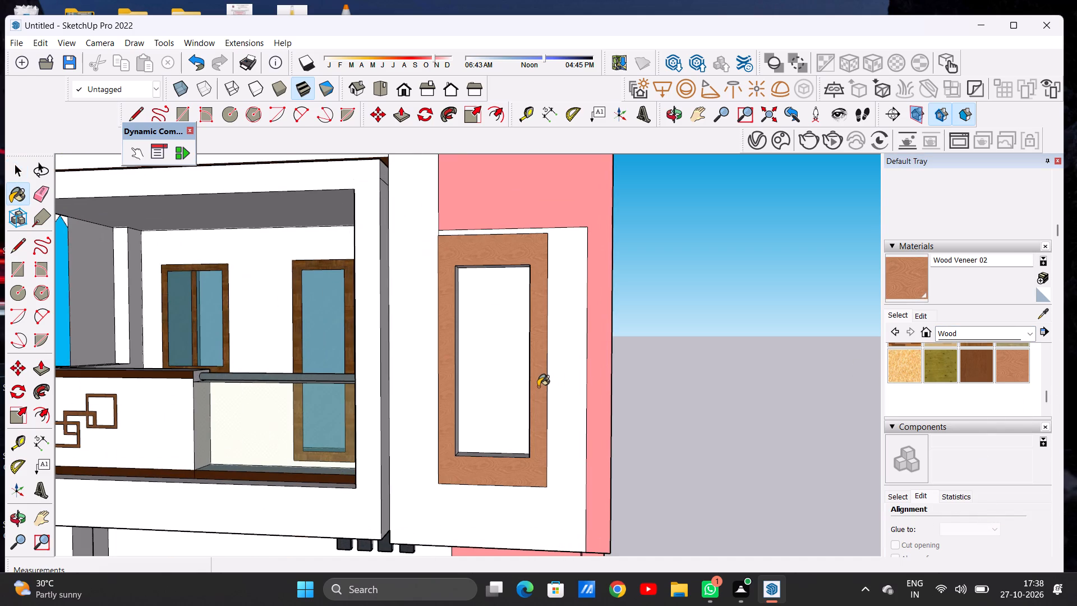
Paint the balcony-side and bottom inner faces of the panel recess with Wood Veneer 02.
scroll(538, 373, "down", 5)
middle_click_drag(519, 361, 445, 415)
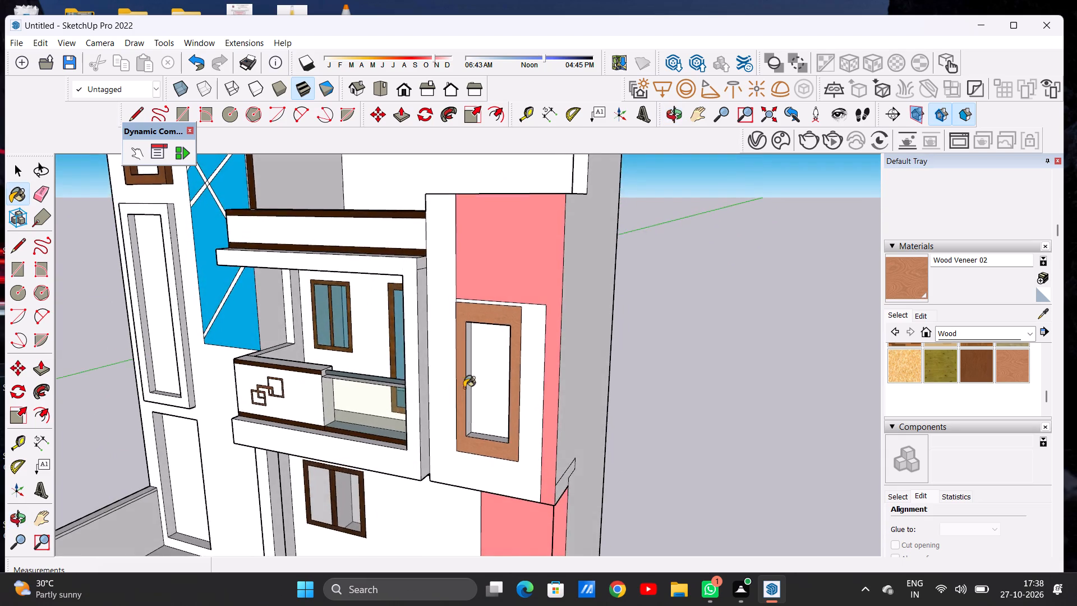
scroll(486, 370, "up", 6)
scroll(462, 373, "down", 1)
scroll(462, 373, "up", 1)
scroll(462, 373, "down", 1)
scroll(462, 373, "up", 2)
left_click(462, 371)
scroll(495, 497, "up", 4)
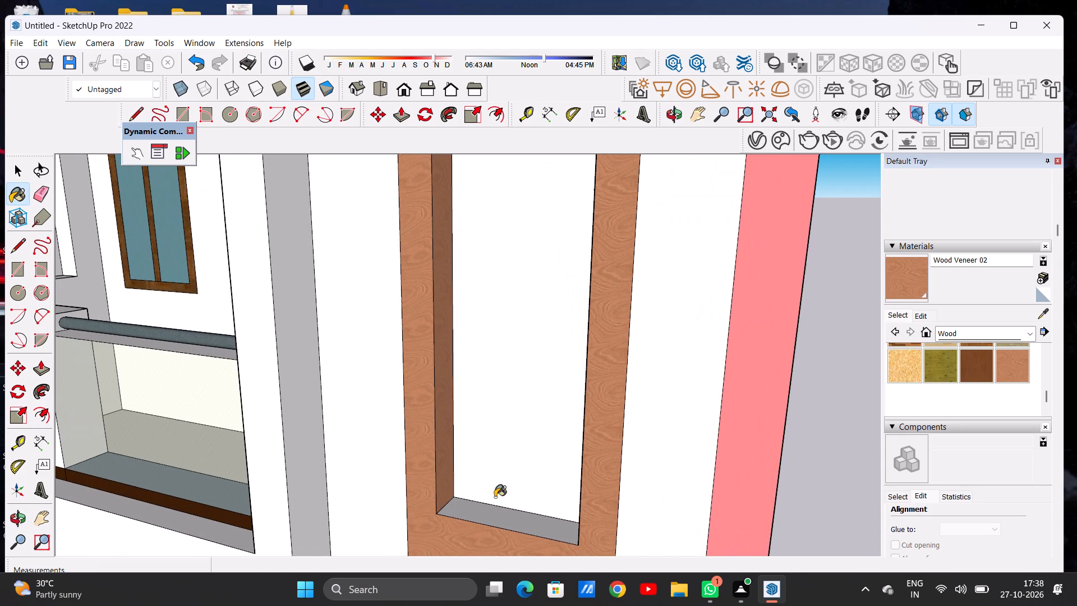
left_click(477, 508)
Paint the outer-side and top inner faces of the panel recess with Wood Veneer 02.
scroll(498, 400, "down", 8)
middle_click_drag(470, 434, 705, 382)
scroll(637, 387, "up", 5)
left_click(644, 378)
scroll(521, 422, "down", 13)
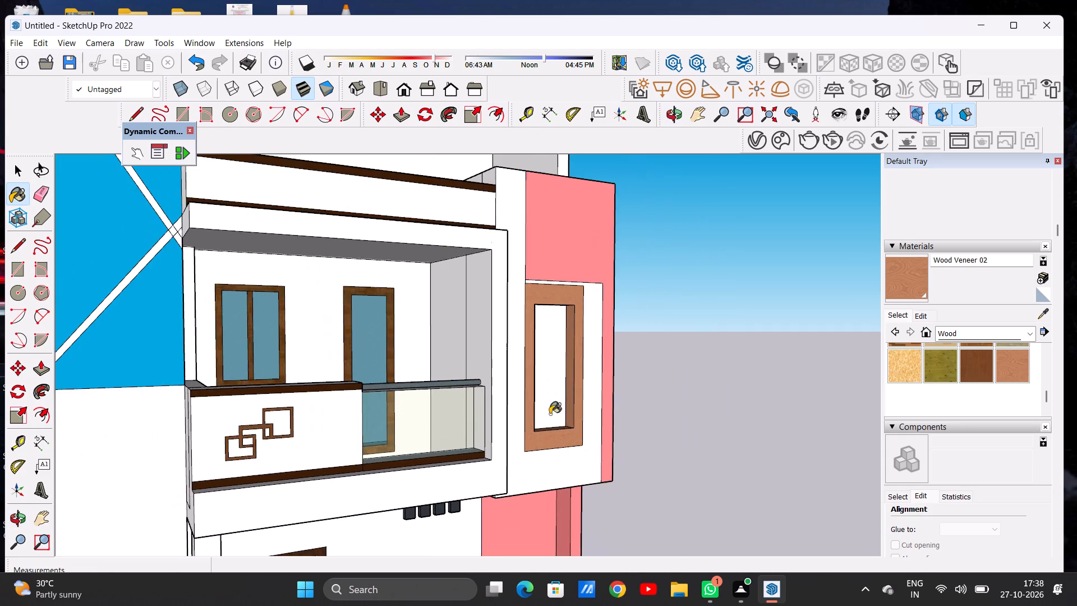
middle_click_drag(534, 405, 432, 335)
scroll(583, 319, "up", 11)
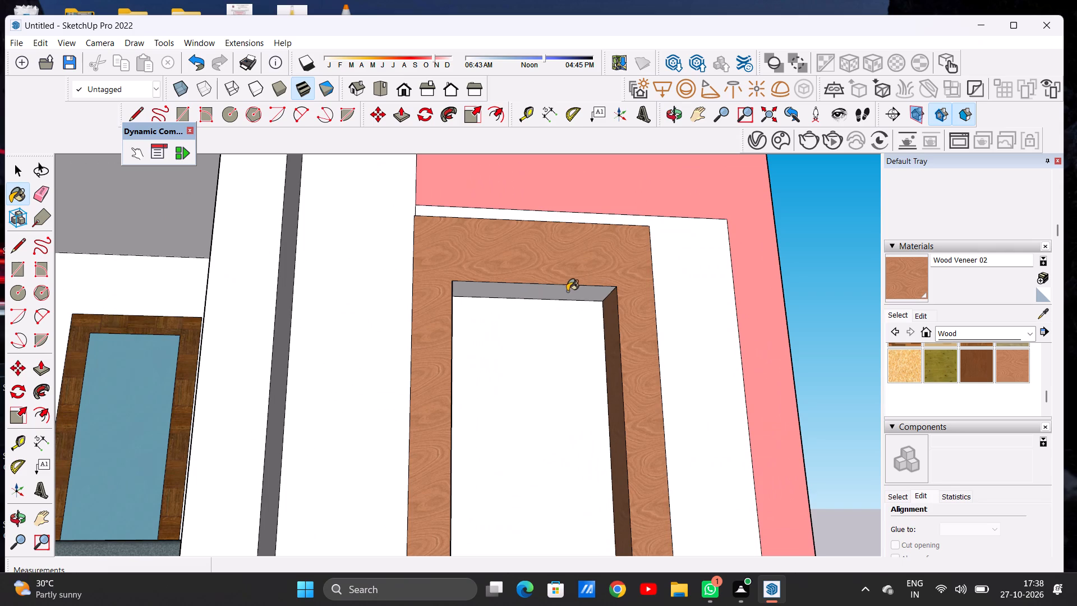
left_click(552, 293)
Paint the white parapet band between the brown trims above the balcony with Asphalt New from Asphalt and Concrete.
scroll(559, 329, "down", 9)
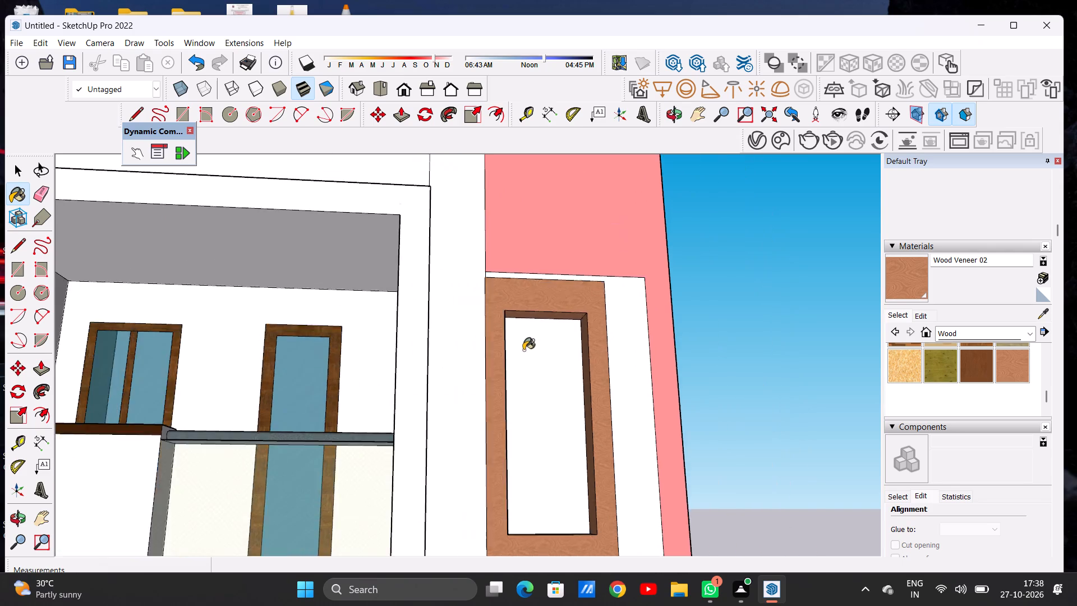
scroll(523, 350, "down", 7)
middle_click_drag(508, 330, 478, 405)
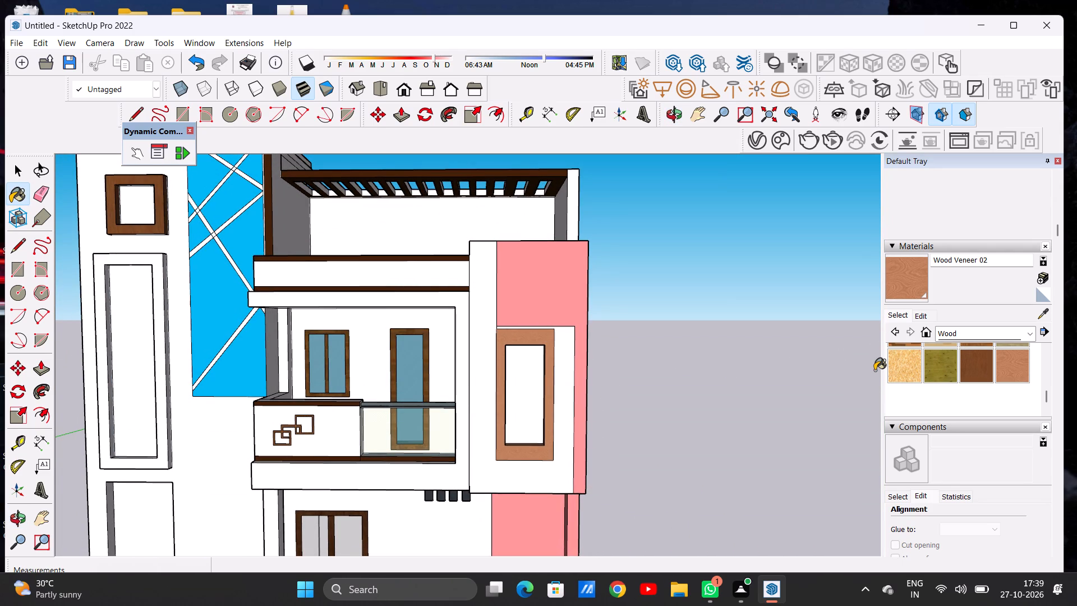
scroll(865, 361, "down", 1)
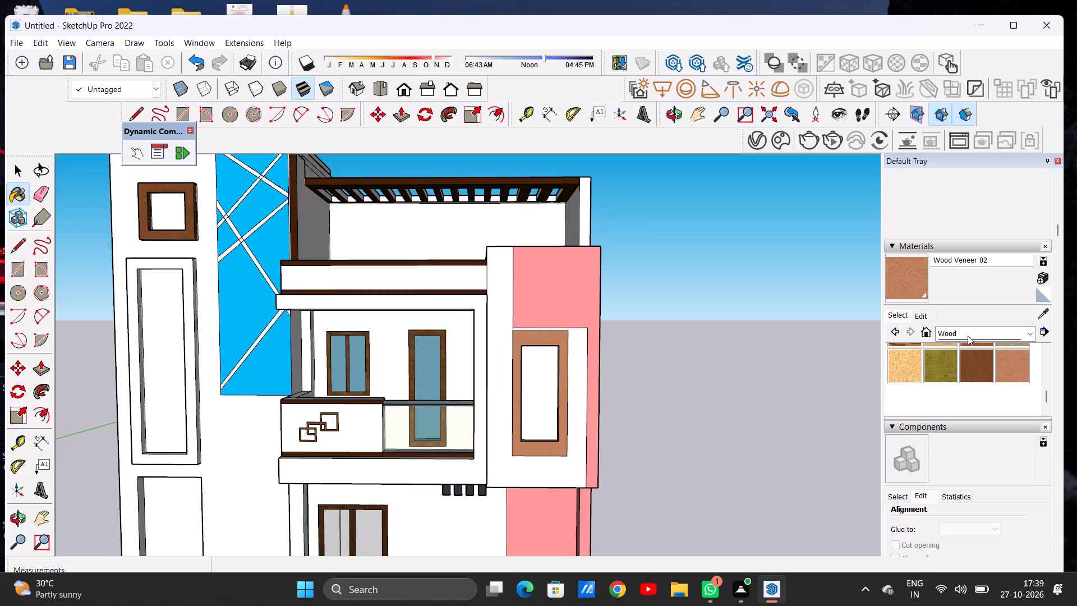
left_click(899, 314)
left_click(940, 329)
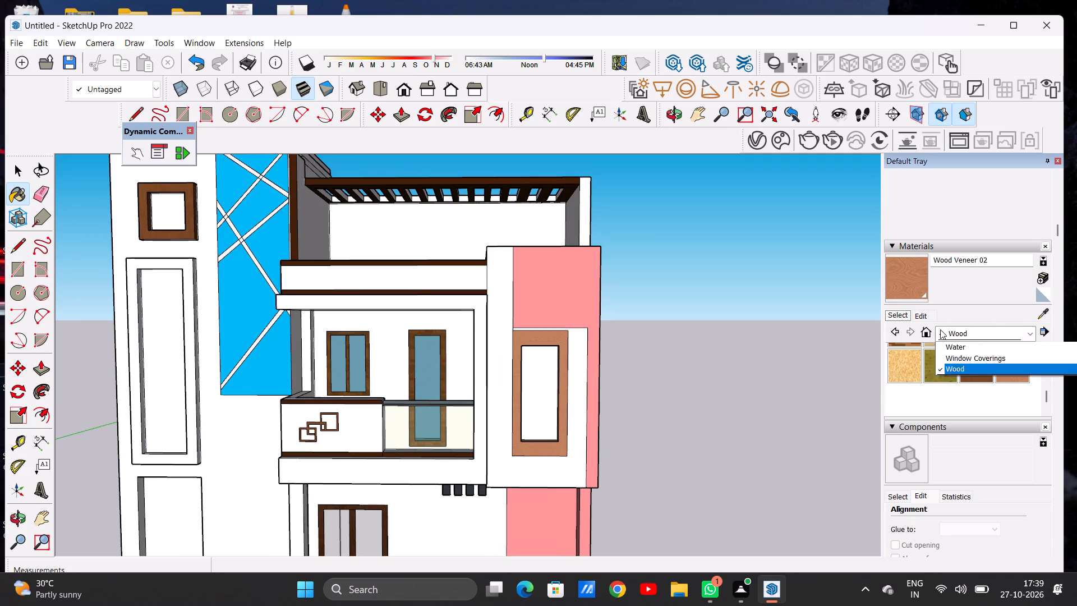
left_click(947, 349)
left_click(899, 360)
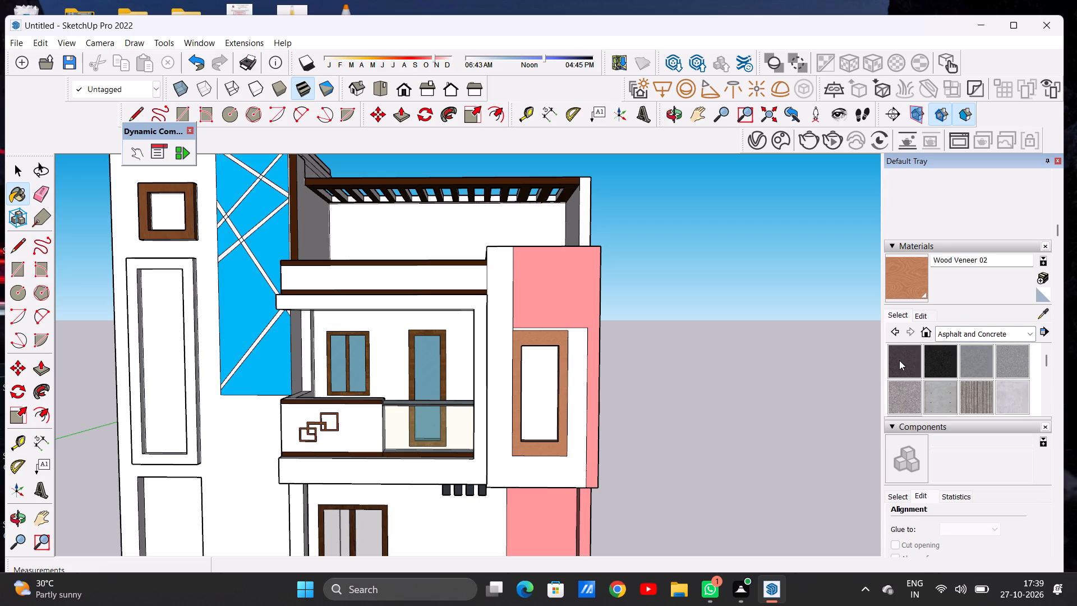
scroll(451, 293, "up", 4)
left_click(466, 278)
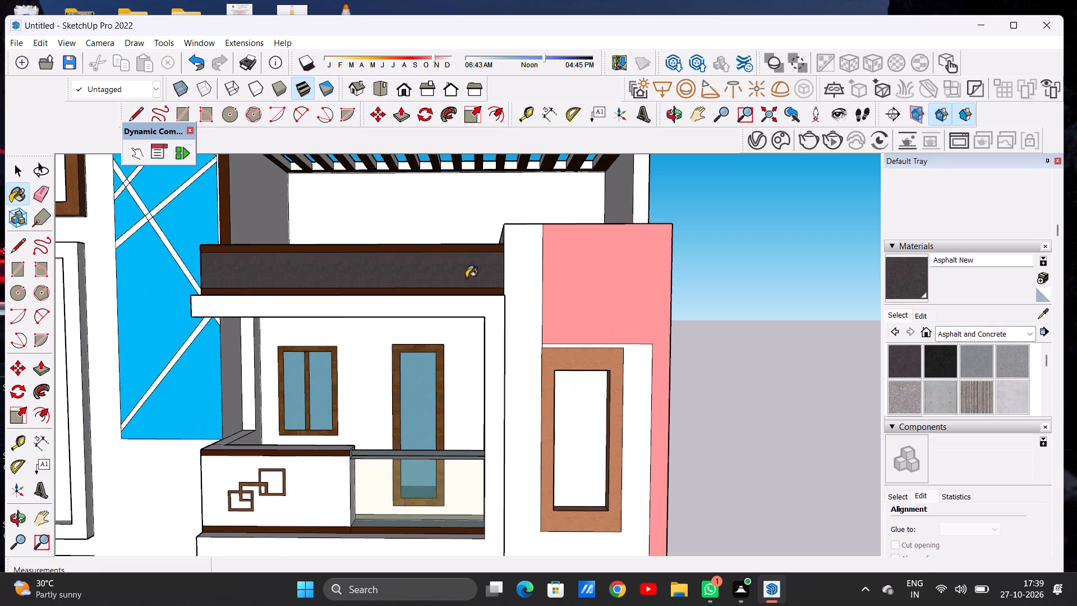
Edit the Asphalt New material's colour to a slightly lighter dark grey.
left_click(893, 315)
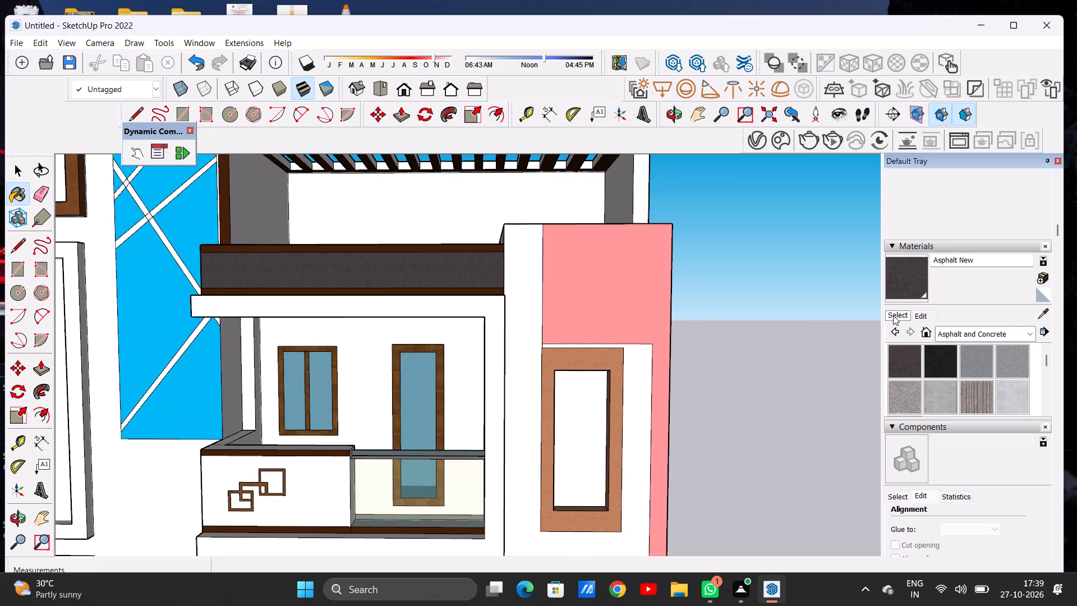
left_click(918, 314)
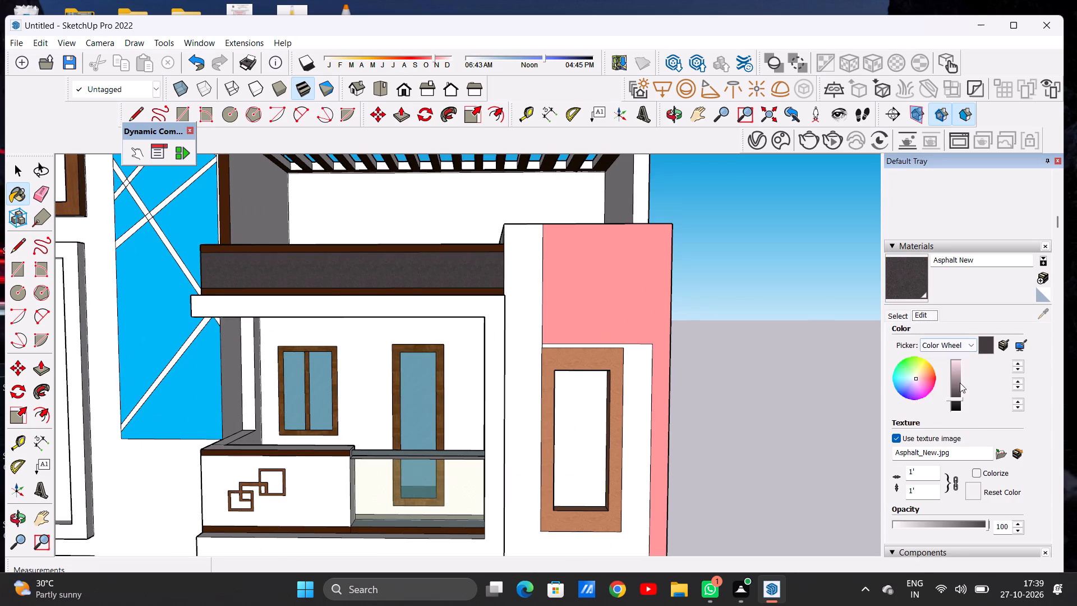
left_click(953, 387)
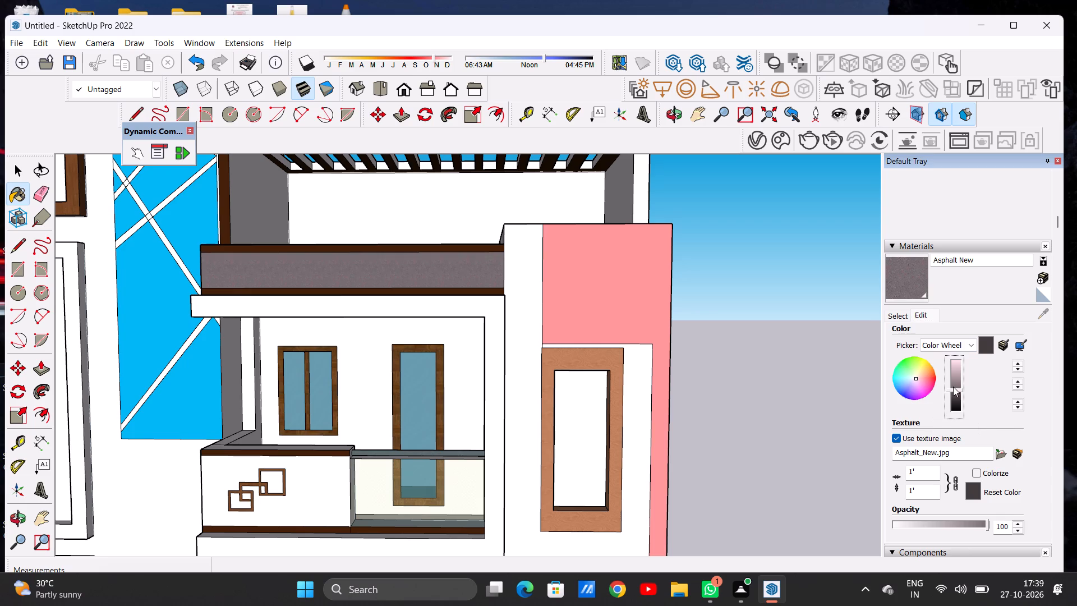
left_click(956, 393)
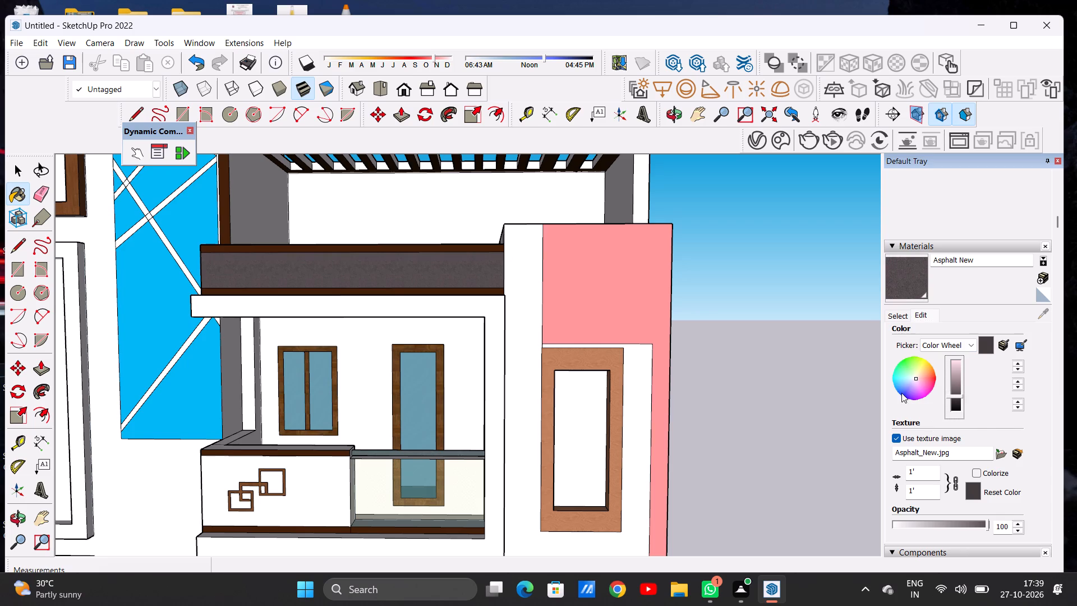
Paint the upper-floor block's white front face around the wood frame and its underside faces with Asphalt New.
scroll(542, 351, "up", 5)
left_click(516, 356)
scroll(505, 288, "down", 10)
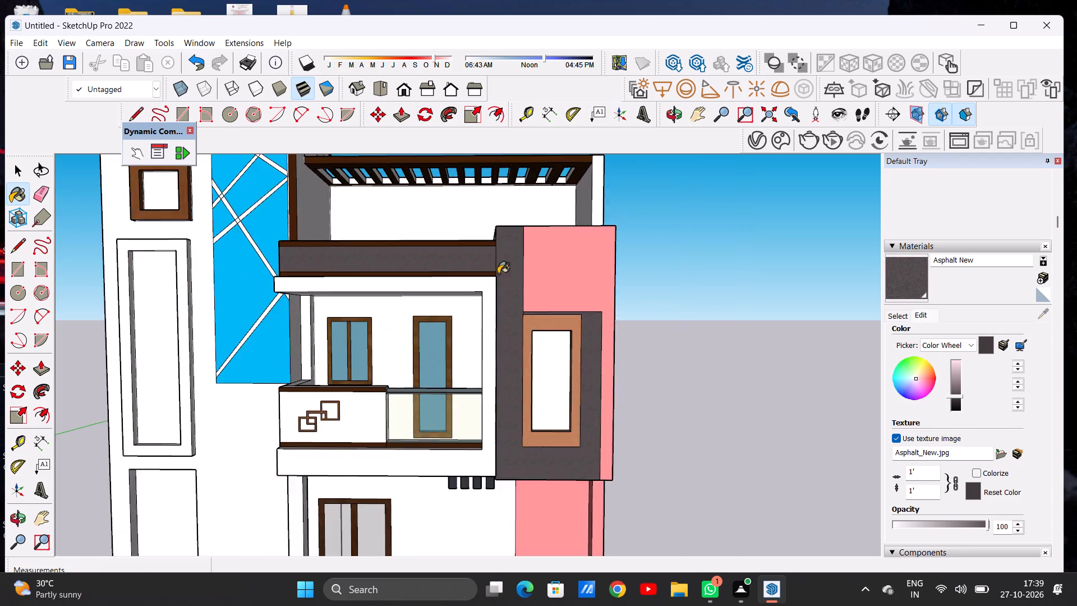
scroll(498, 274, "down", 5)
middle_click_drag(528, 396, 518, 290)
scroll(527, 390, "up", 10)
scroll(529, 405, "down", 1)
scroll(529, 405, "up", 3)
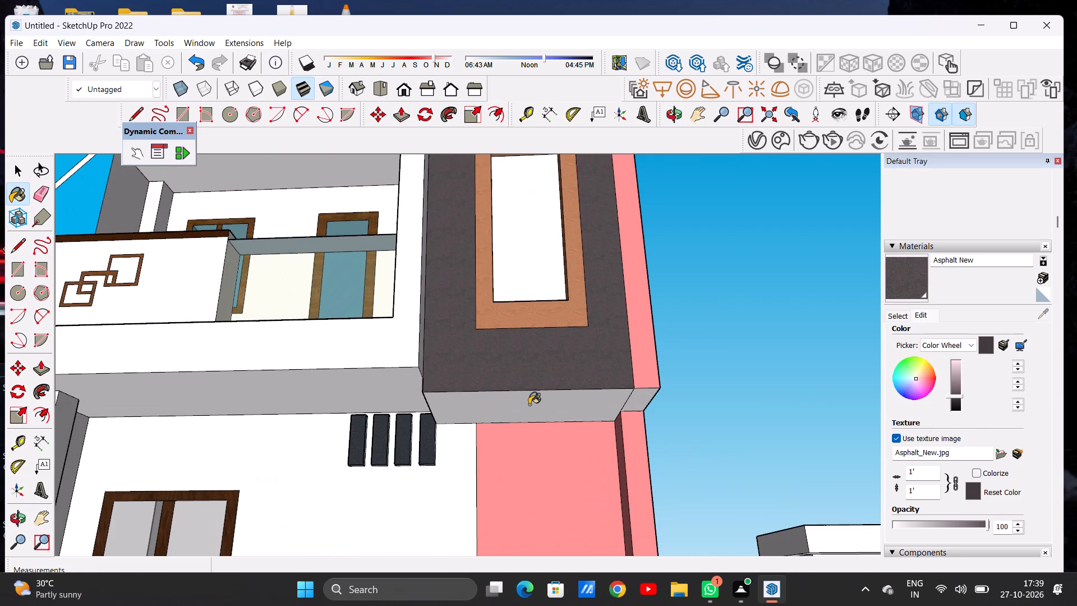
left_click(529, 405)
scroll(637, 397, "up", 4)
left_click(637, 397)
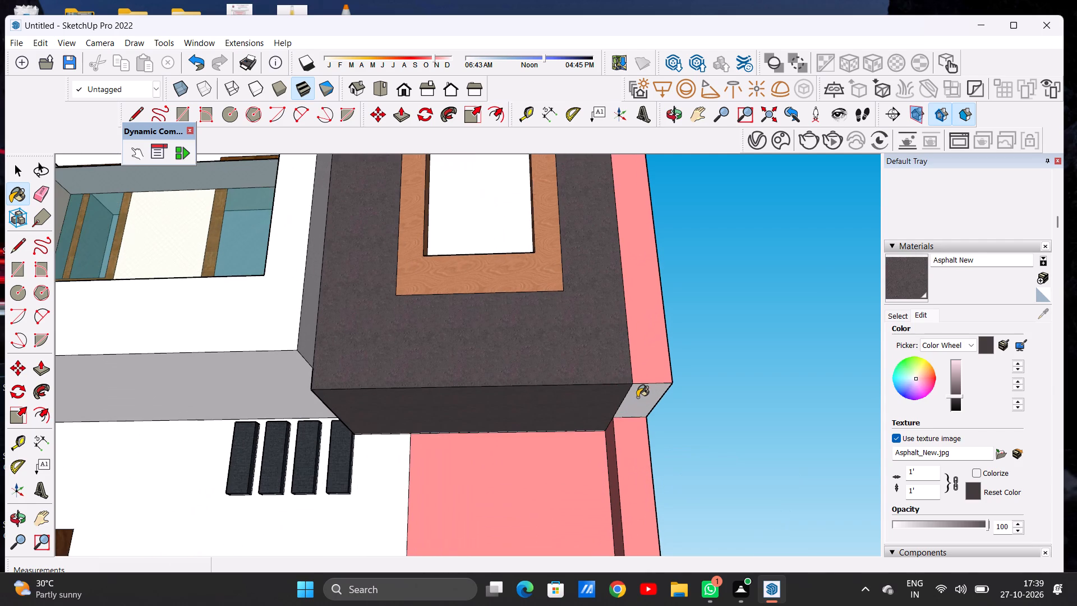
Paint the block's narrow side face above the brown parapet trim with Asphalt New.
scroll(511, 366, "down", 5)
middle_click_drag(496, 337, 508, 449)
scroll(502, 404, "down", 8)
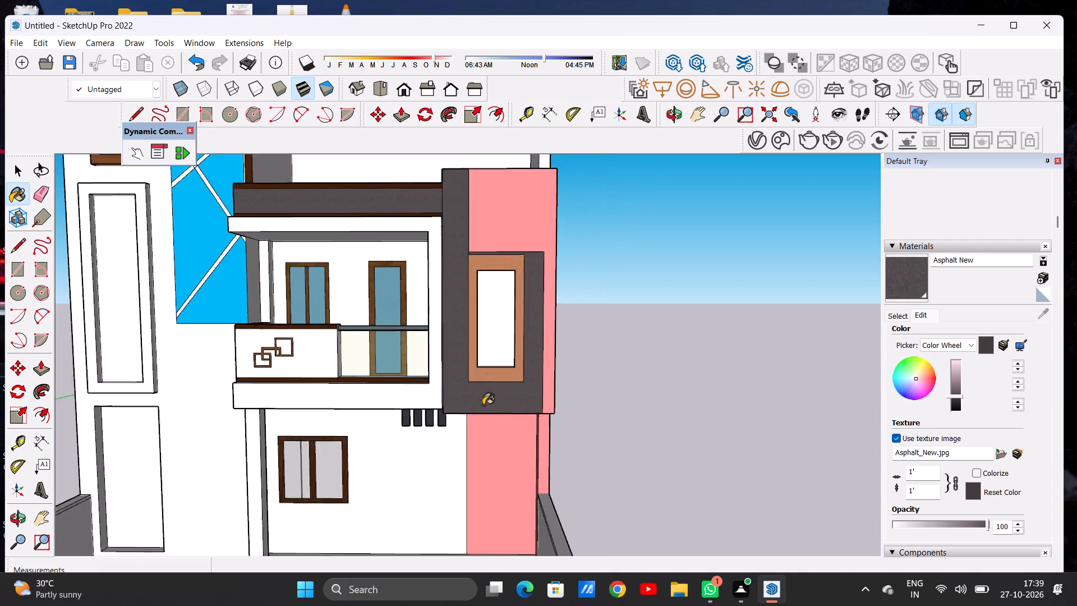
scroll(483, 405, "down", 12)
scroll(477, 361, "up", 2)
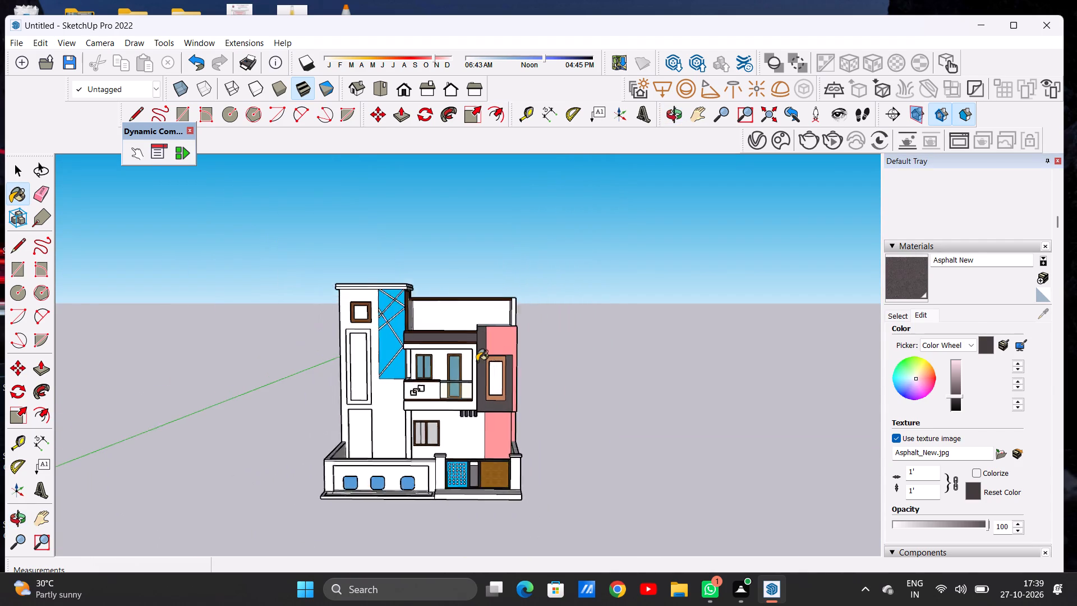
scroll(477, 361, "up", 10)
middle_click_drag(475, 305, 557, 379)
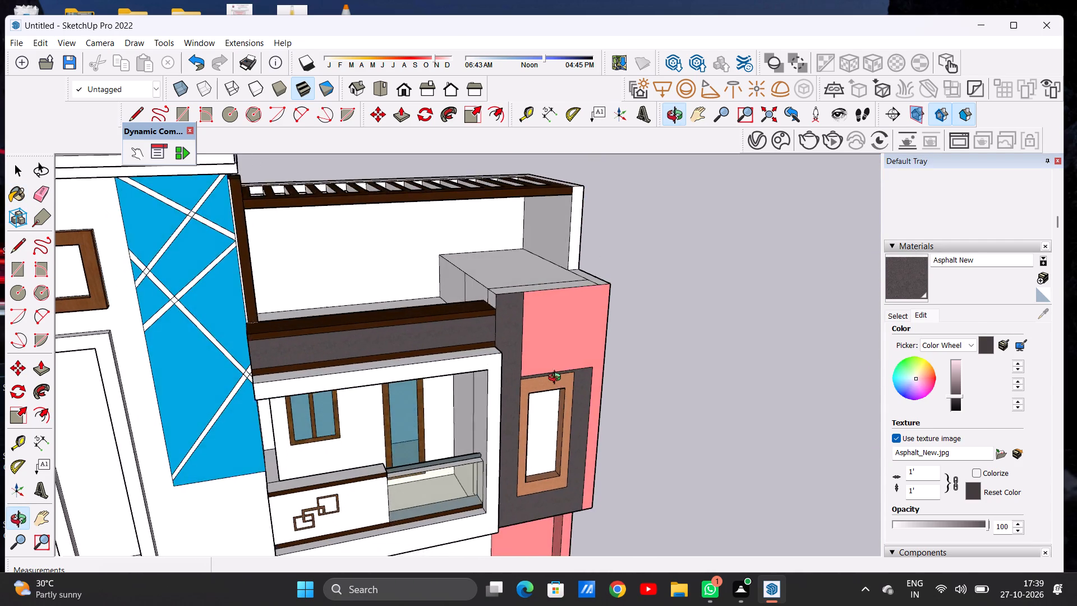
middle_click_drag(557, 379, 556, 379)
scroll(485, 298, "up", 11)
left_click(497, 303)
Examine the whole front facade with the new materials from several distances and angles.
scroll(509, 322, "down", 2)
scroll(511, 328, "up", 1)
scroll(512, 329, "down", 2)
scroll(512, 329, "up", 1)
scroll(512, 329, "down", 3)
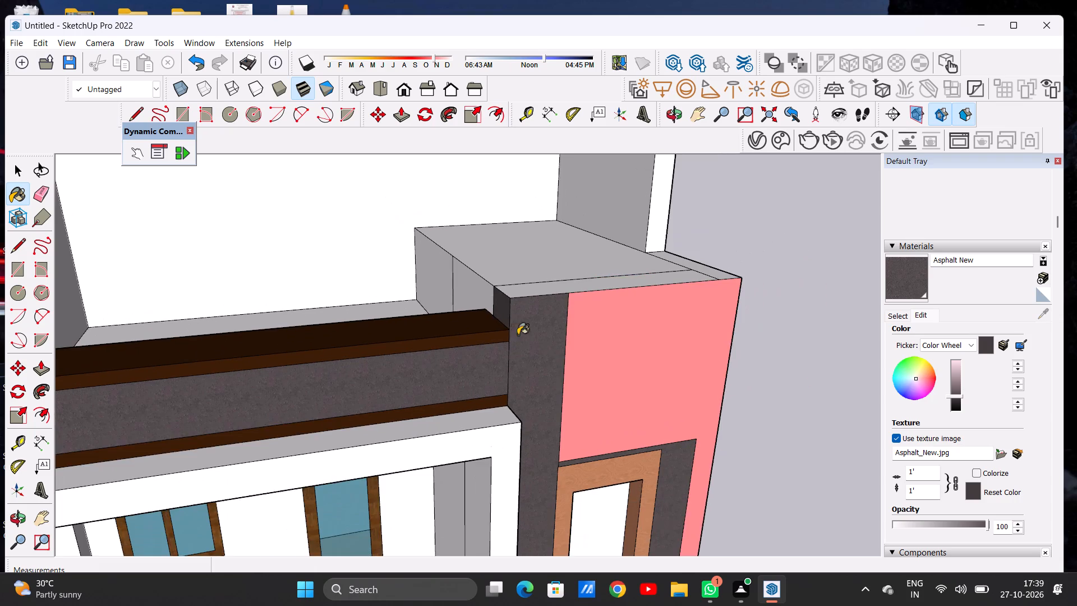
middle_click_drag(537, 356, 476, 306)
scroll(512, 328, "down", 3)
scroll(524, 330, "up", 1)
scroll(525, 330, "down", 8)
middle_click_drag(516, 365, 494, 337)
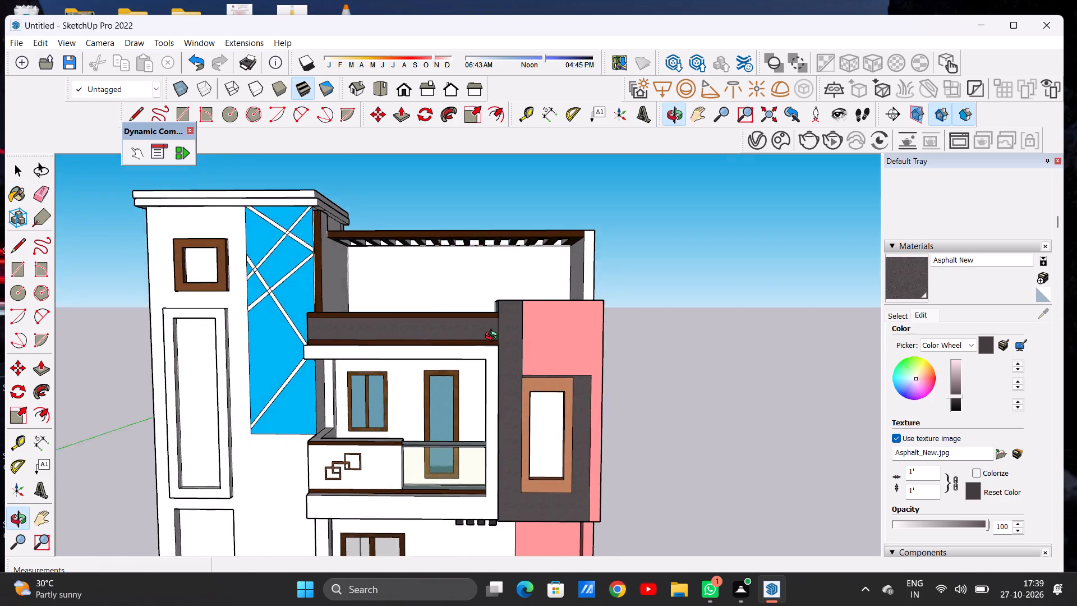
middle_click_drag(494, 337, 495, 327)
scroll(516, 322, "down", 10)
middle_click_drag(505, 373, 496, 354)
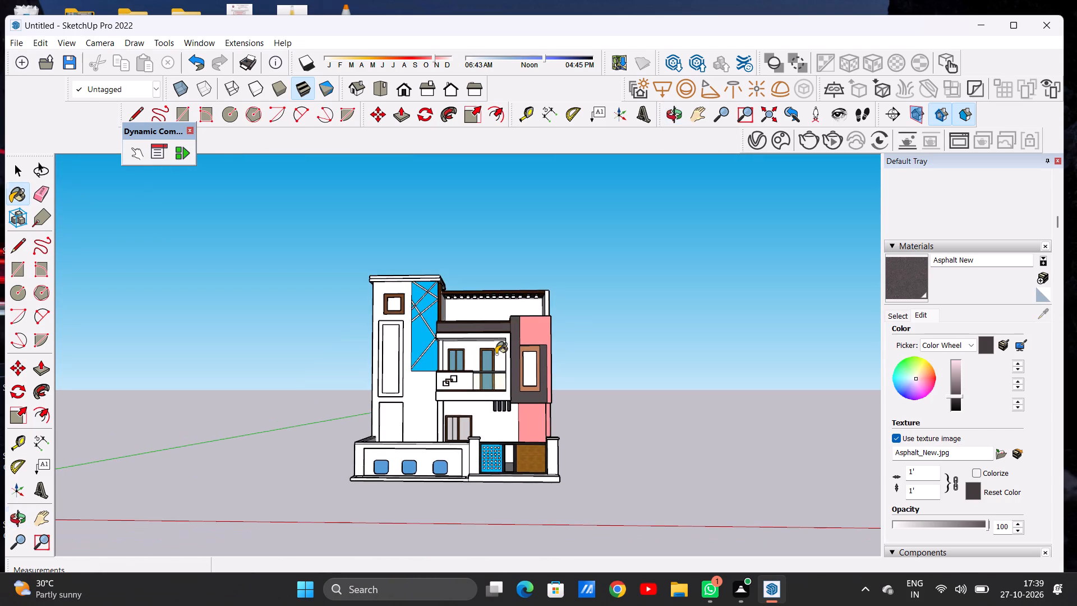
scroll(517, 363, "down", 4)
scroll(494, 369, "up", 8)
scroll(496, 341, "down", 1)
scroll(496, 341, "up", 1)
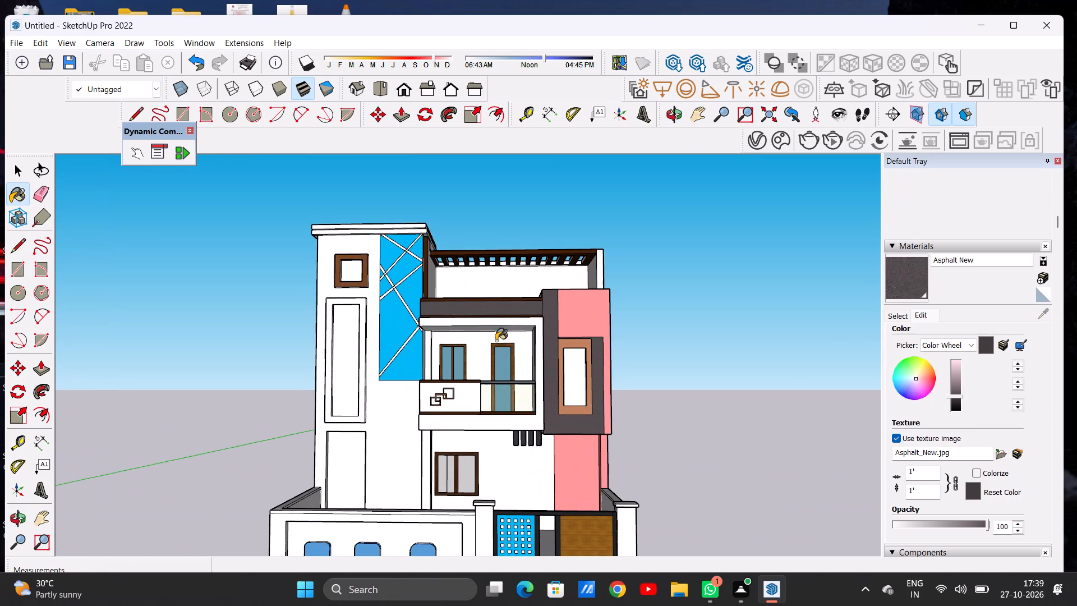
key("space")
Draw a vertical line across the asphalt parapet band between the brown trims, near its tower-side end.
middle_click_drag(485, 311, 485, 353)
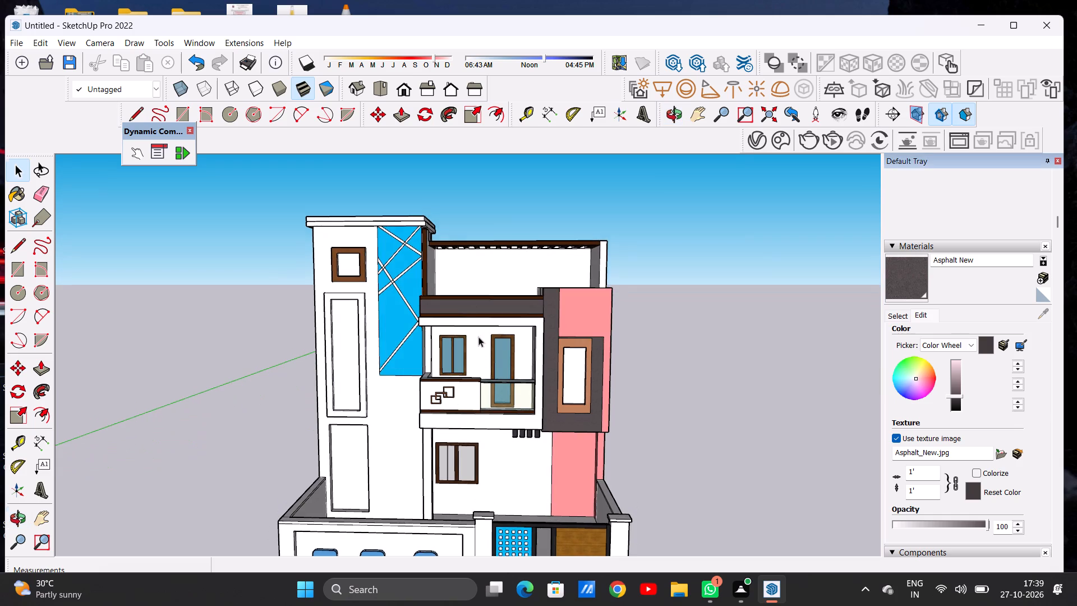
scroll(470, 314, "up", 10)
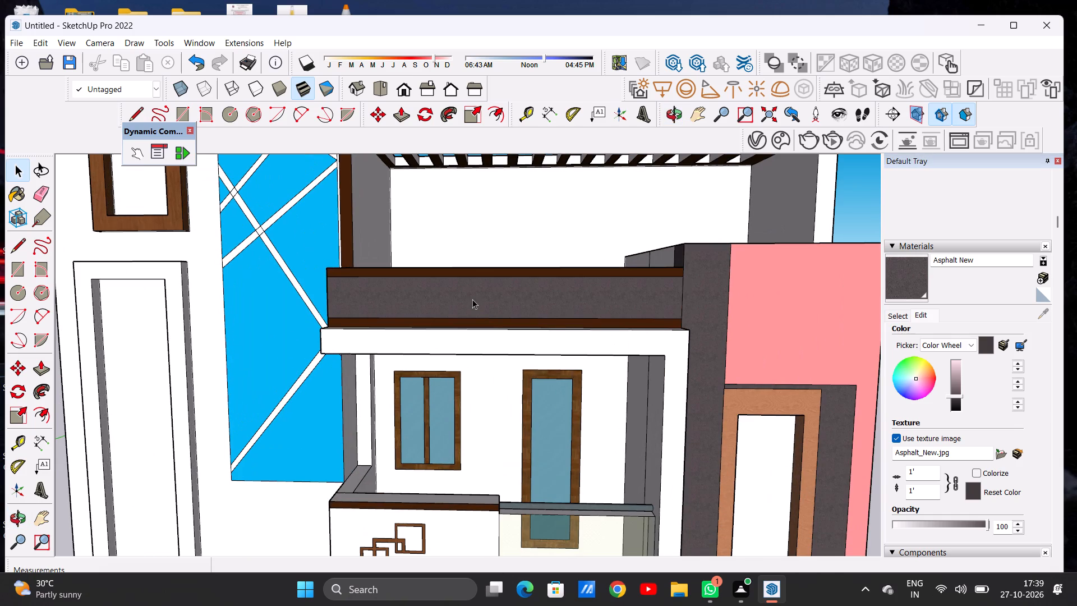
key("l")
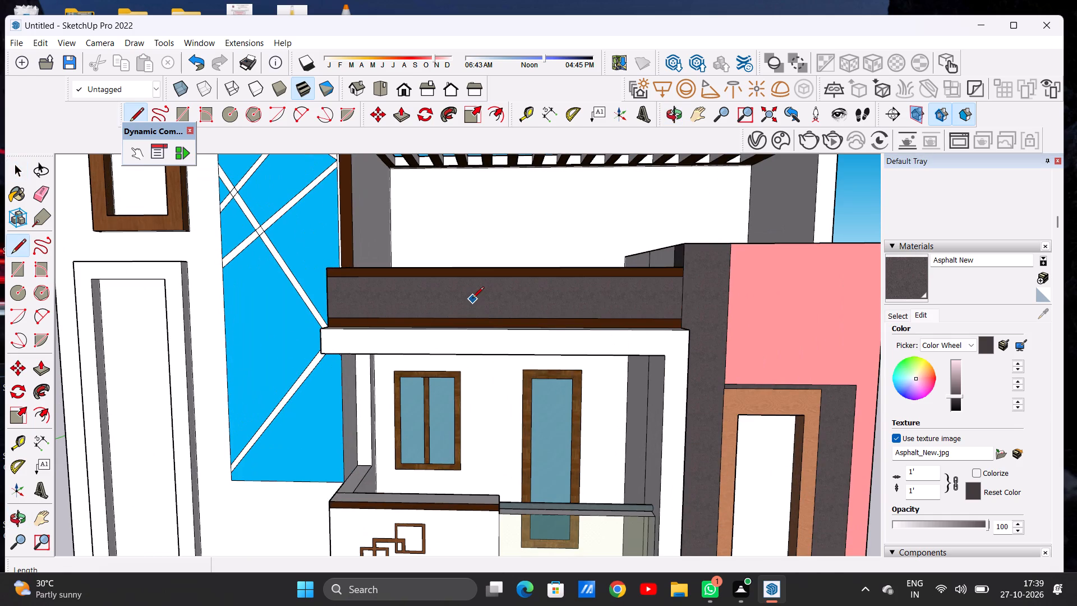
scroll(333, 279, "up", 4)
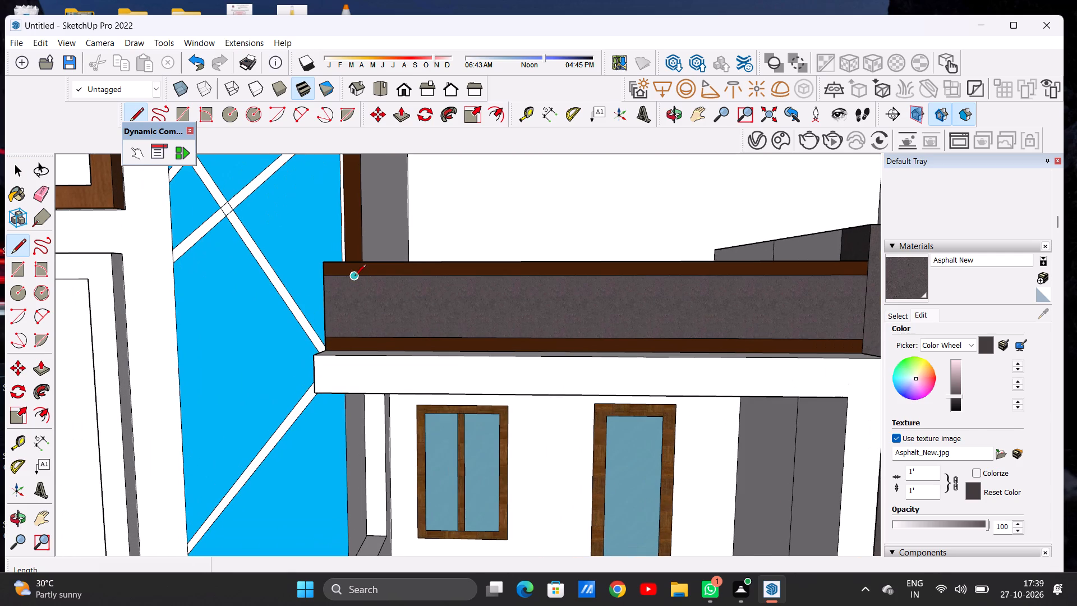
left_click(355, 277)
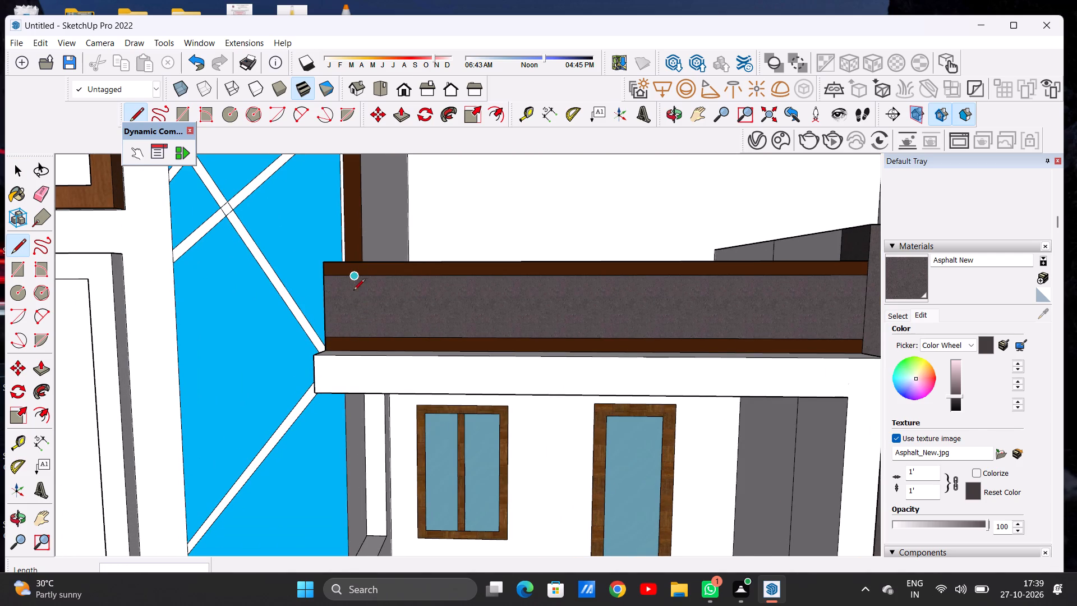
left_click(353, 277)
left_click(355, 341)
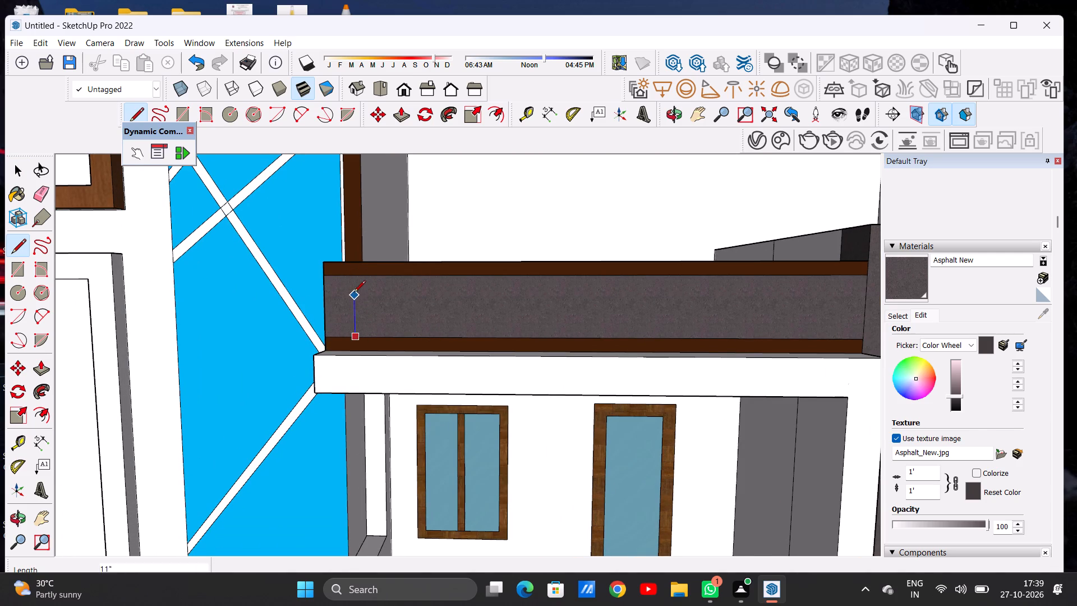
left_click(354, 280)
key("space")
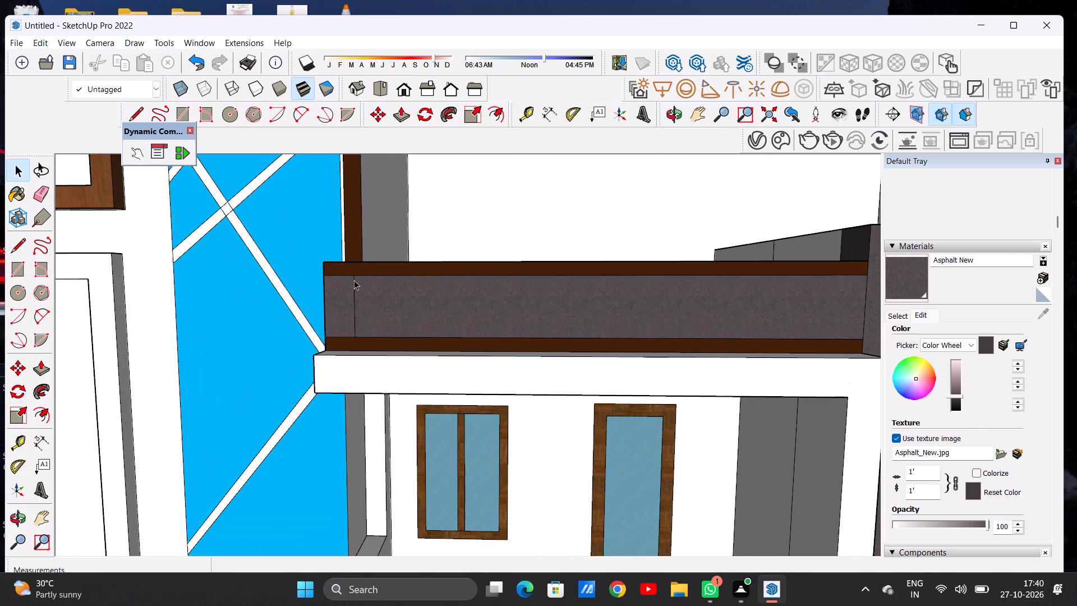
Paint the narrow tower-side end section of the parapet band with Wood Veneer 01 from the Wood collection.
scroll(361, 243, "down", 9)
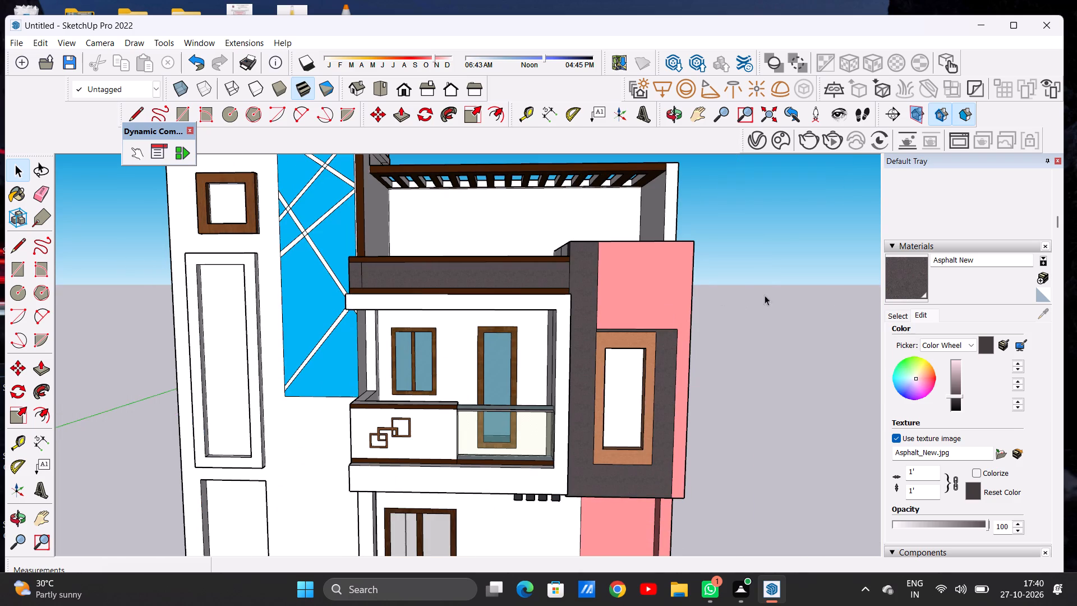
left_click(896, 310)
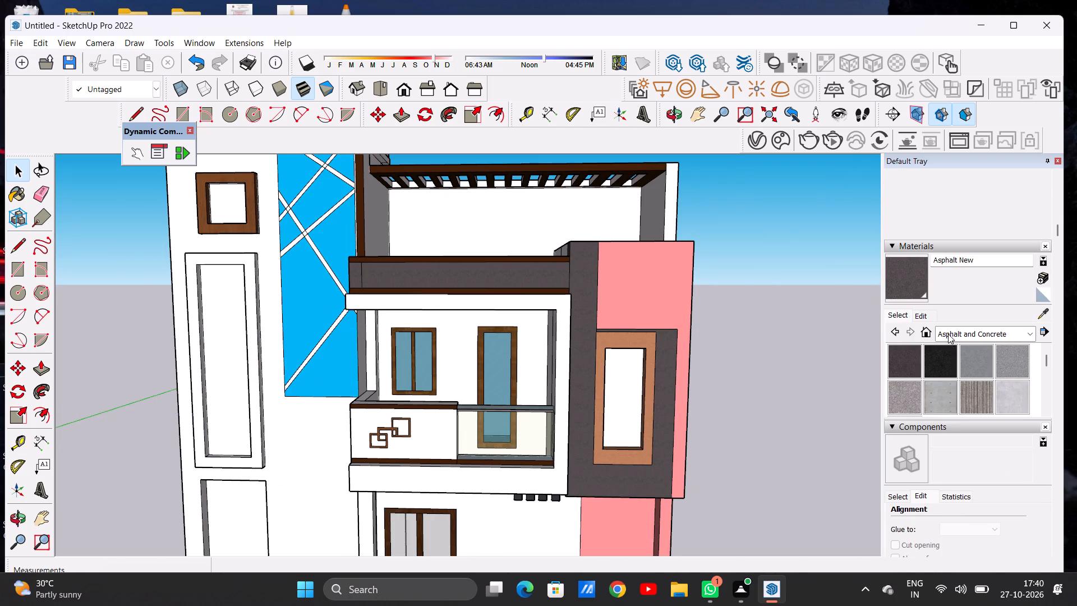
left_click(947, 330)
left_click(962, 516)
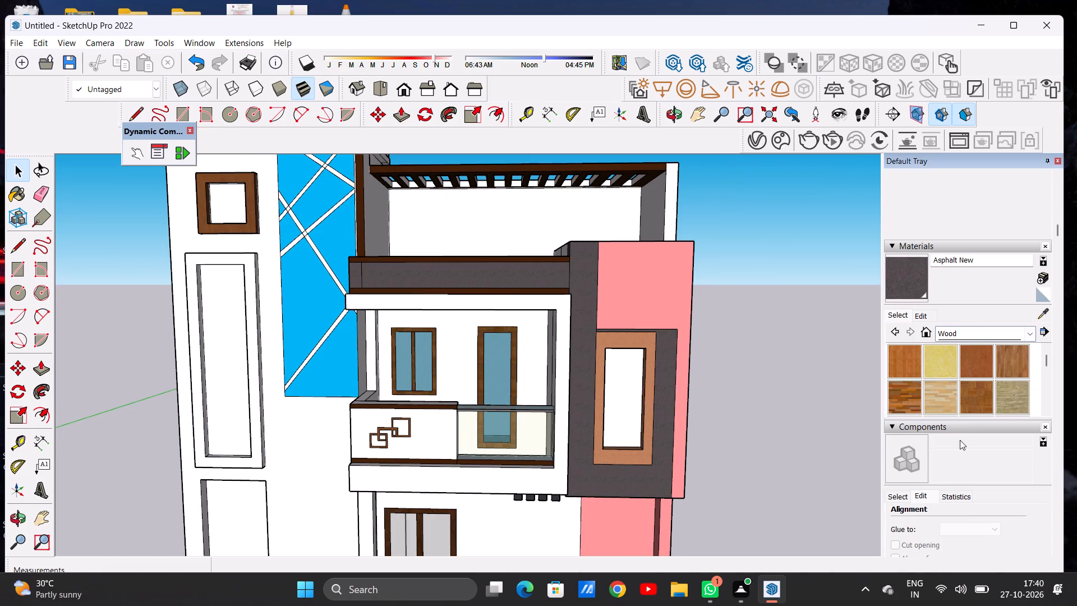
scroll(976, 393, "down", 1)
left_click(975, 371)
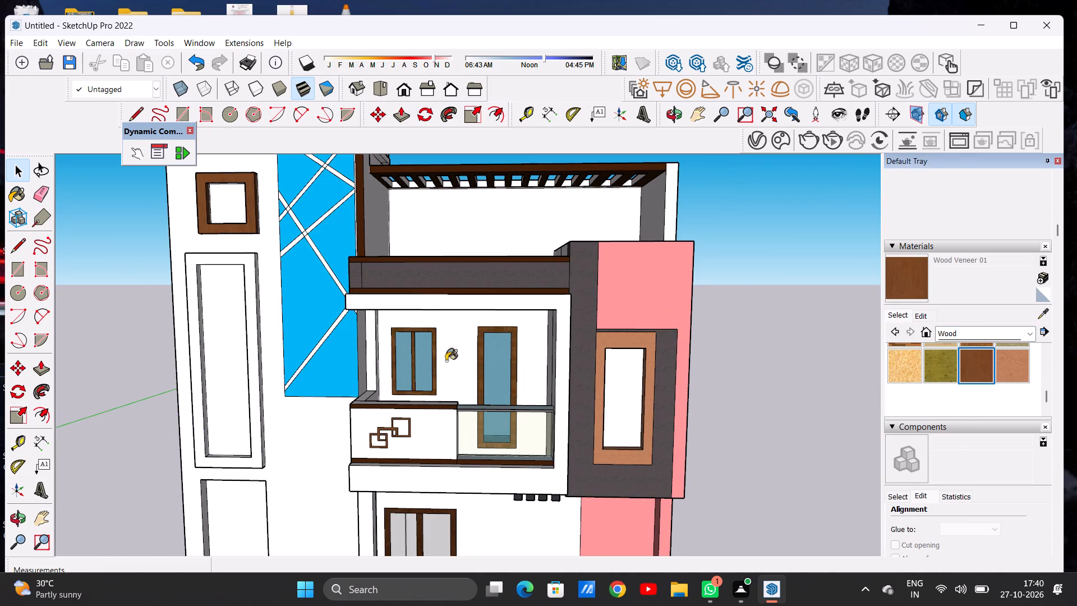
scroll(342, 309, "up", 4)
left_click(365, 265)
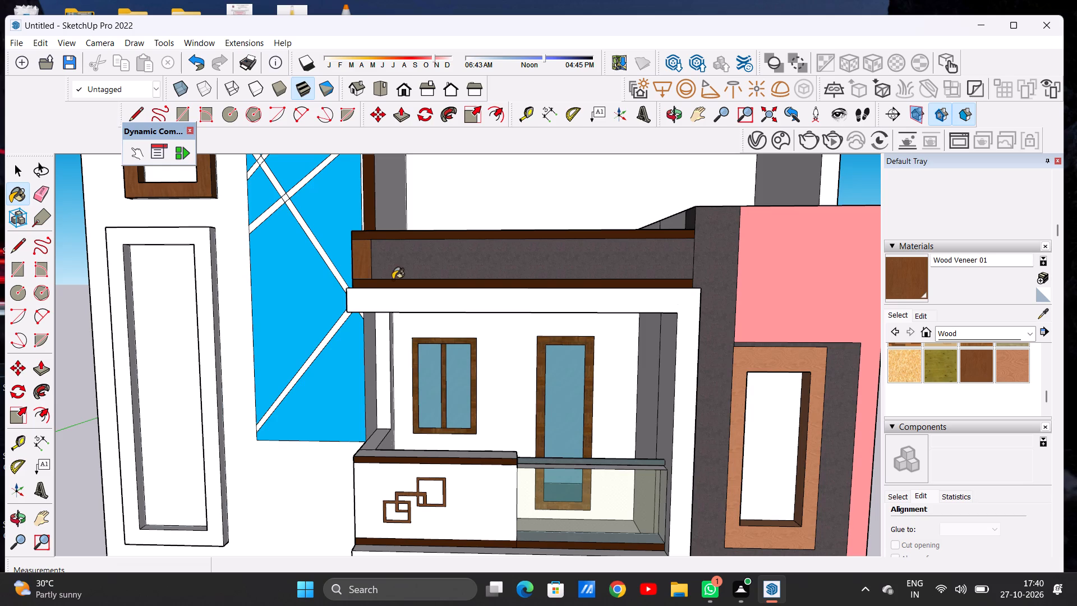
Paint the narrow tower-side end section of the parapet band with 0043_SaddleBrown from Colors-Named.
scroll(964, 361, "up", 1)
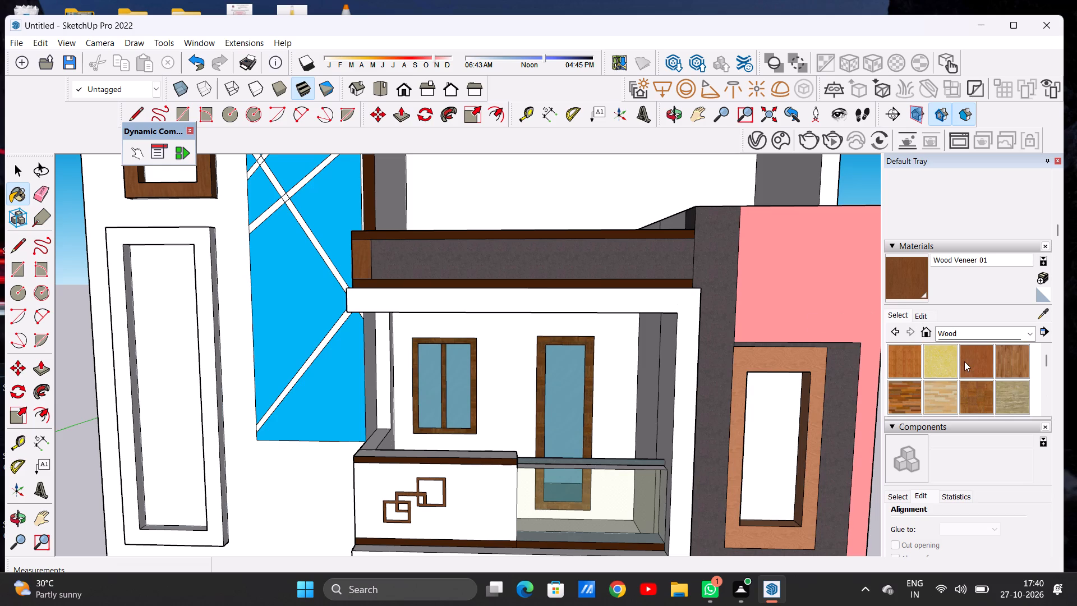
left_click(901, 316)
left_click(955, 336)
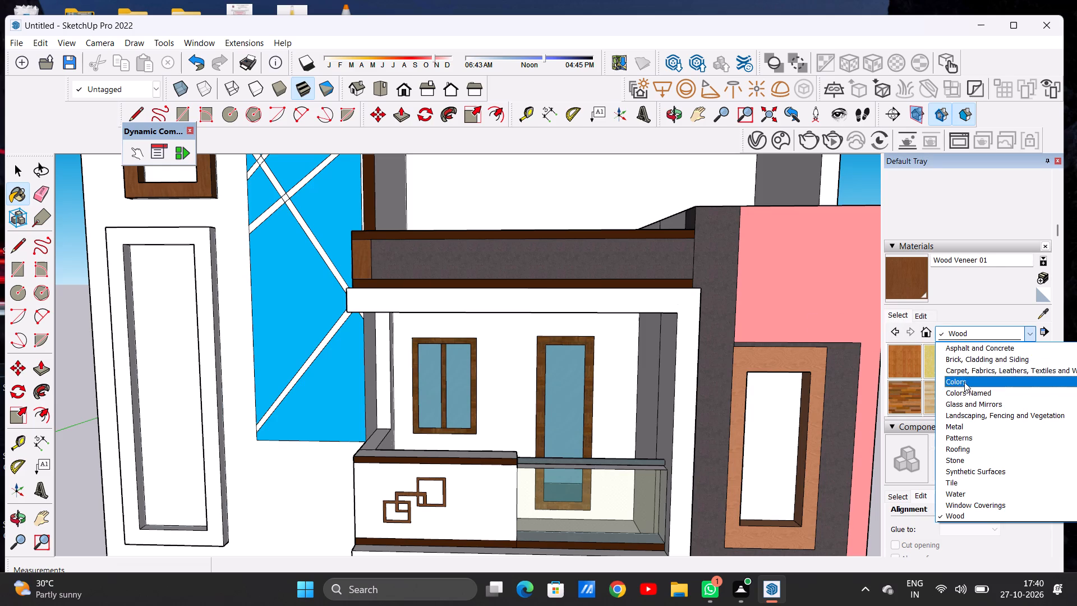
left_click(966, 395)
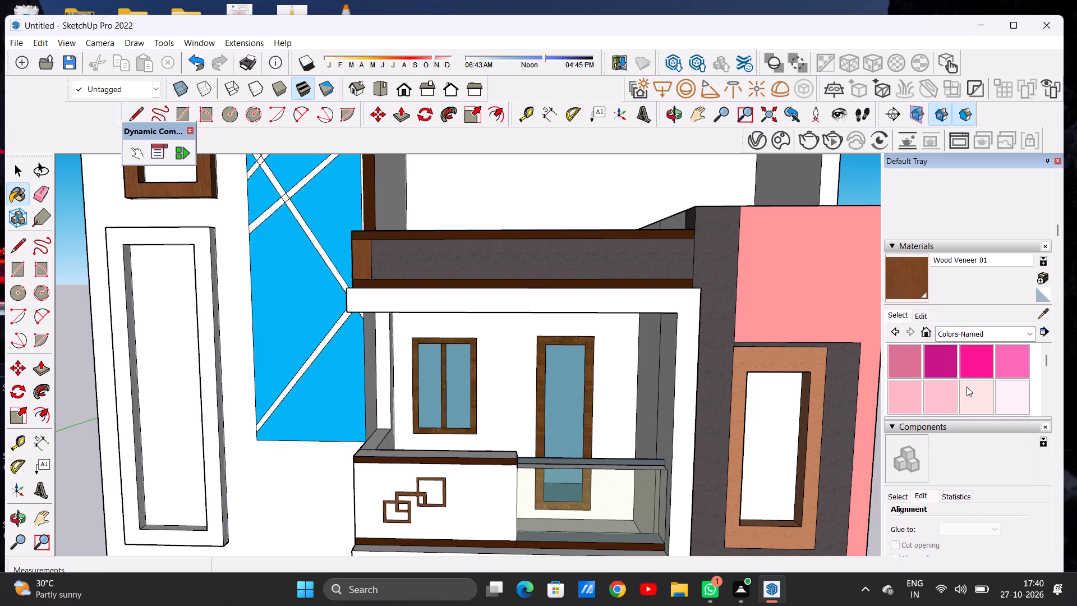
scroll(966, 387, "down", 3)
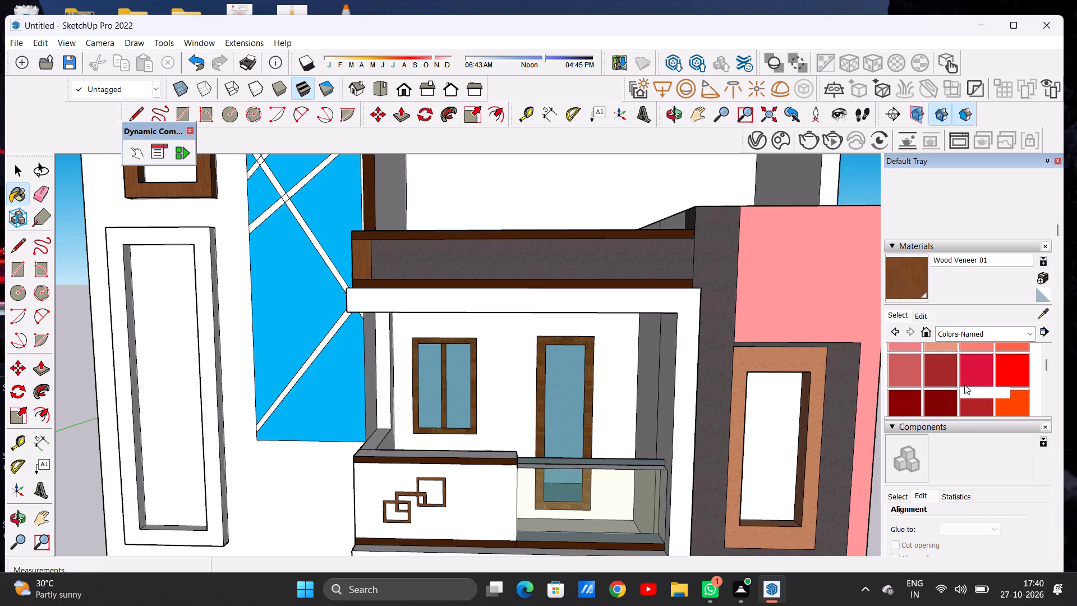
scroll(964, 384, "up", 1)
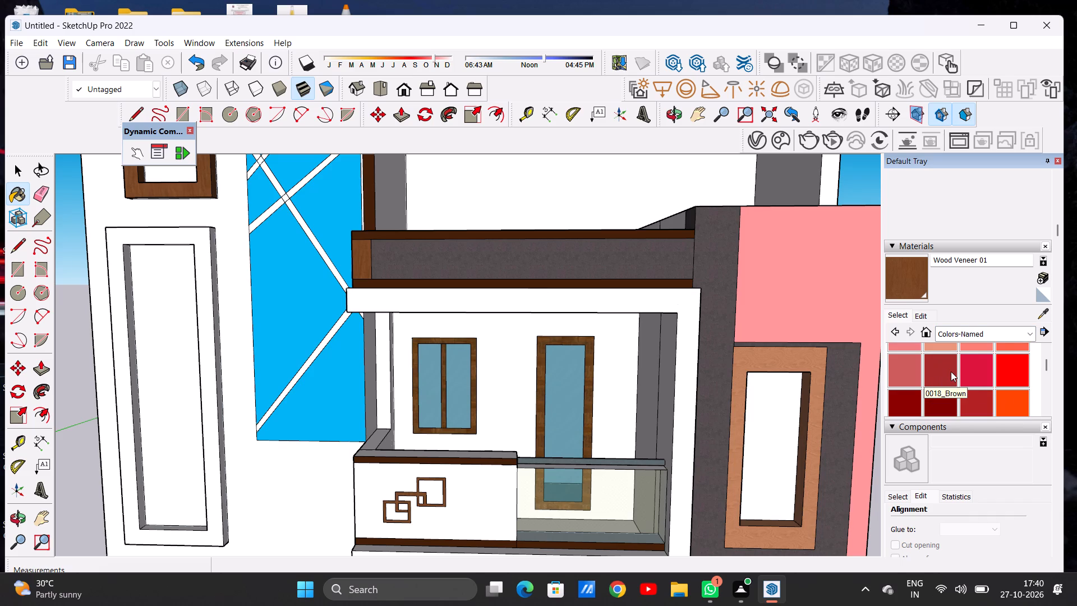
scroll(951, 371, "down", 3)
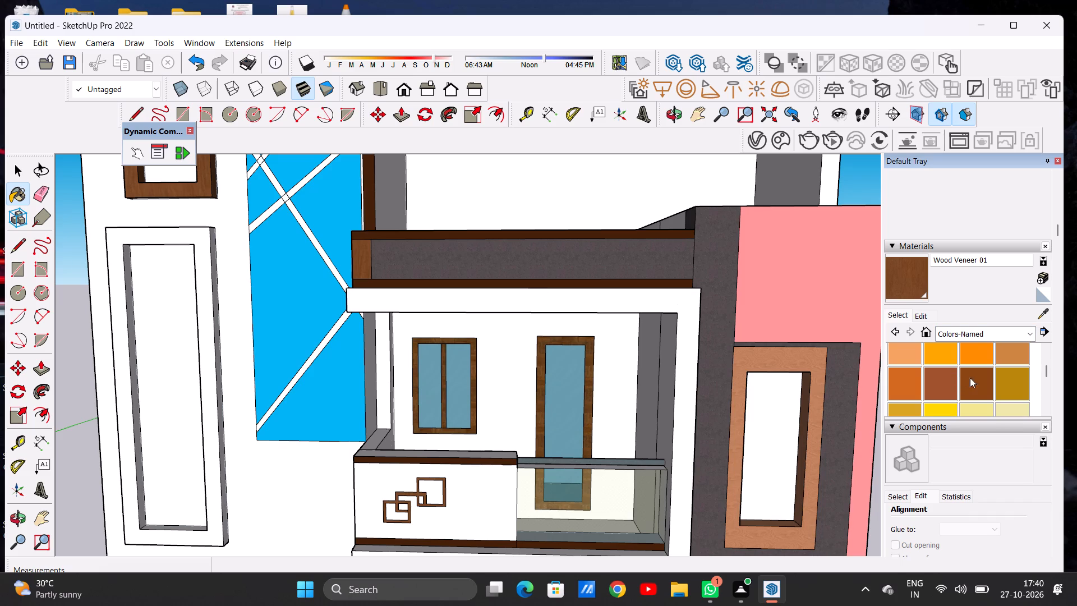
left_click(978, 378)
scroll(330, 254, "up", 7)
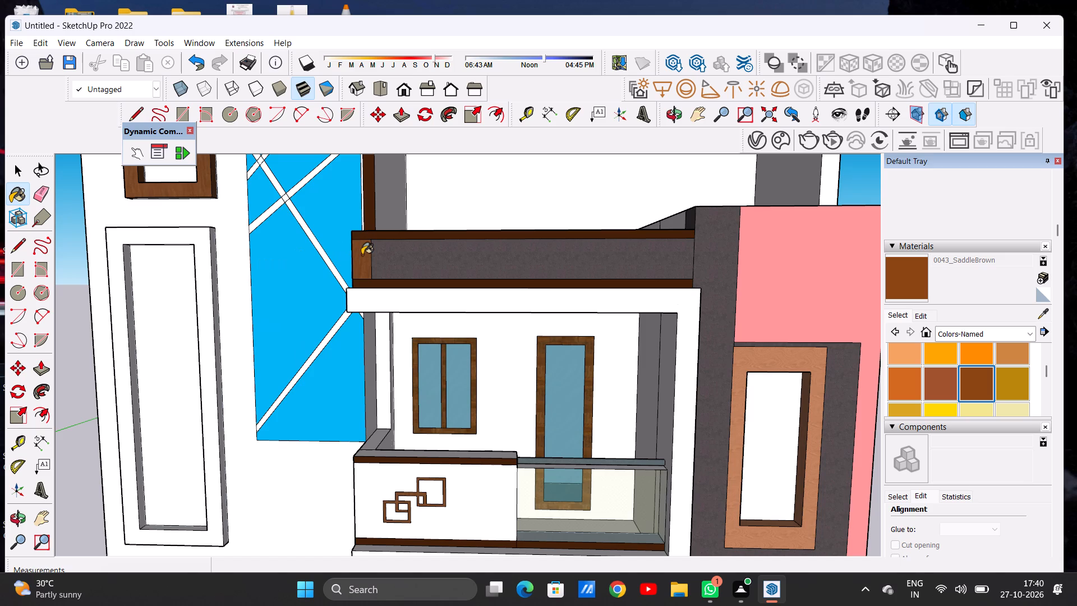
scroll(362, 255, "up", 12)
left_click(362, 254)
scroll(364, 277, "down", 5)
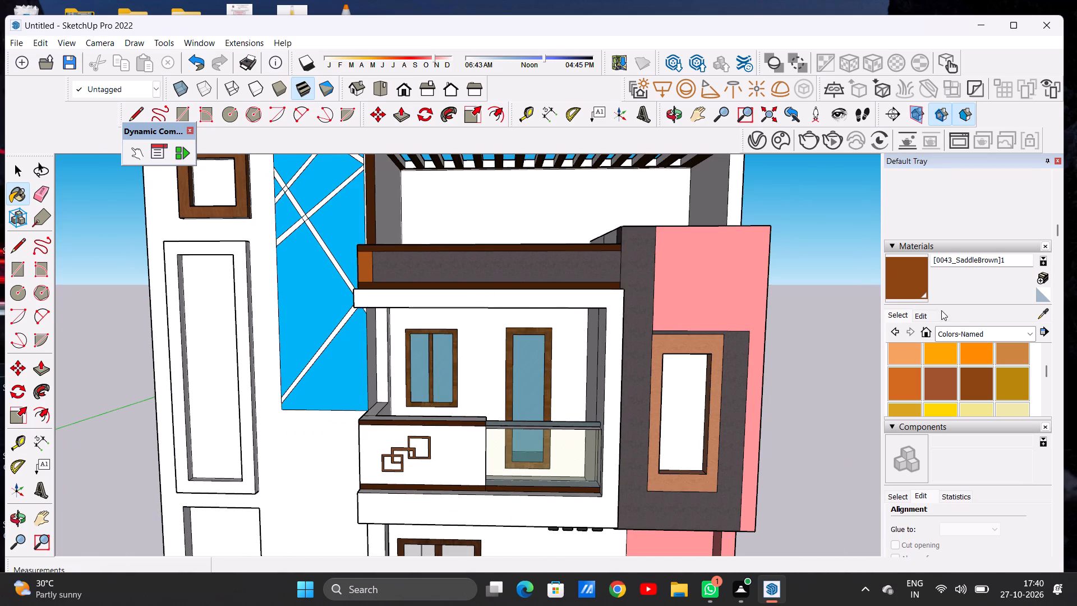
Darken the 0043_SaddleBrown material on the parapet band's tower-side end section to a very dark brown.
left_click(917, 316)
left_click(956, 393)
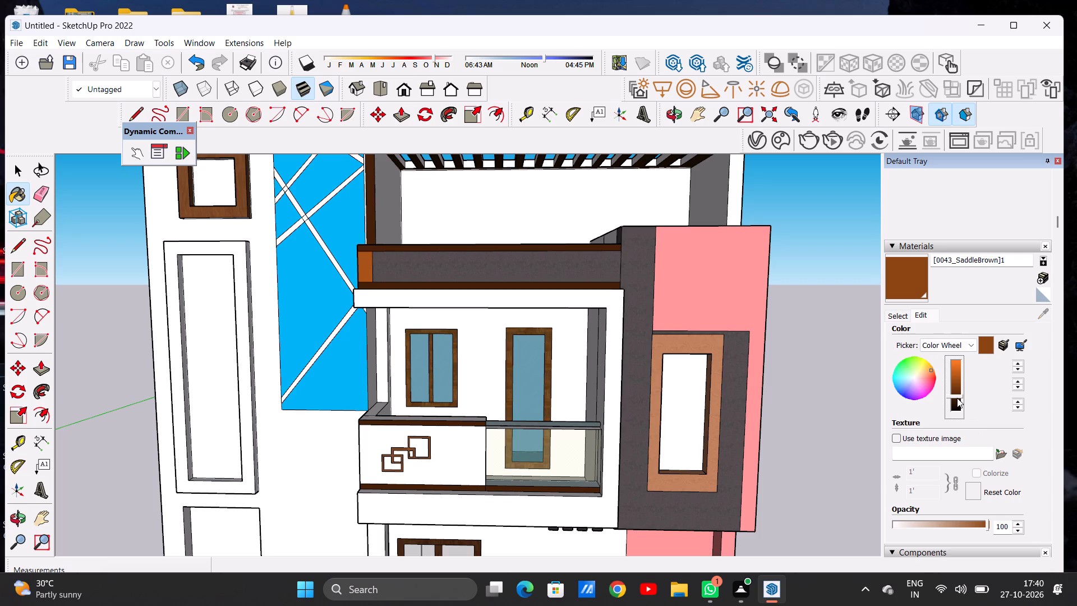
left_click(957, 398)
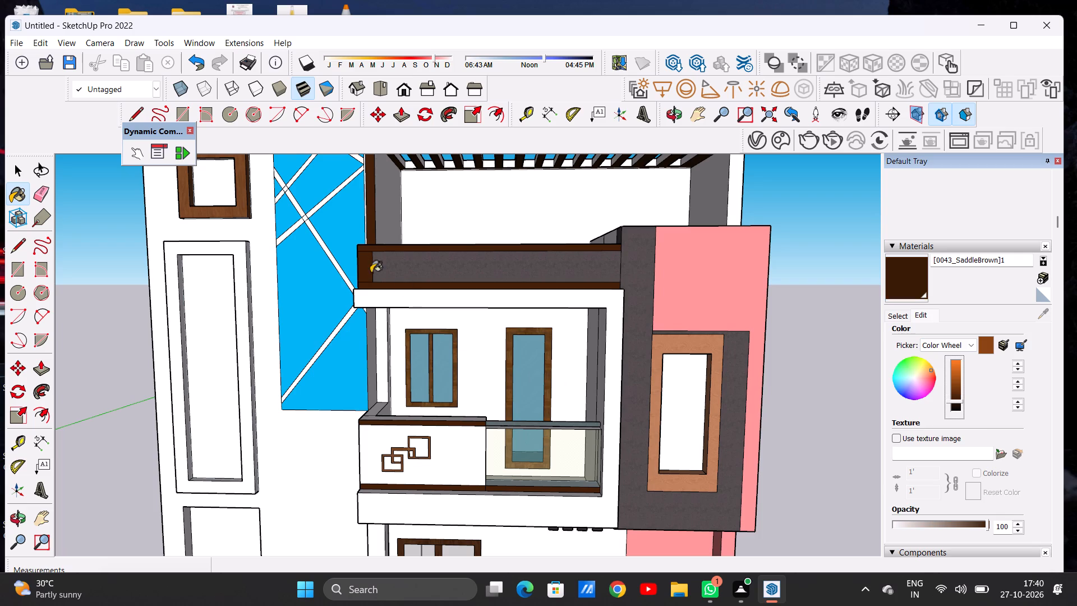
Examine the darkened parapet end section against the brown trims, roof pergola and facade from several distances and angles.
scroll(360, 256, "up", 10)
middle_click_drag(390, 273, 329, 306)
scroll(354, 313, "down", 20)
middle_click_drag(381, 309, 459, 223)
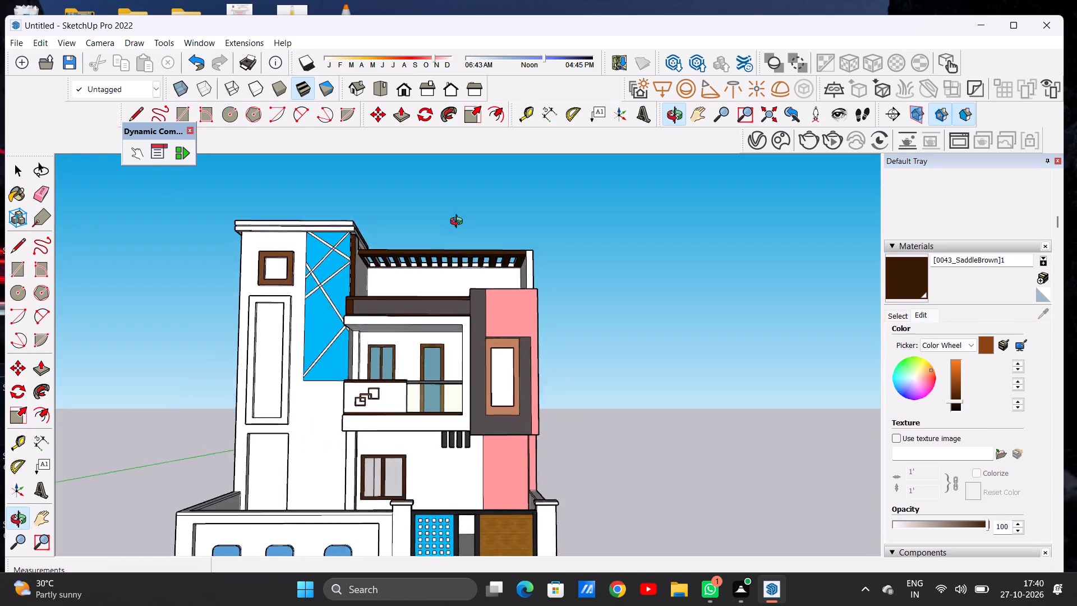
middle_click_drag(459, 223, 442, 336)
scroll(426, 325, "up", 1)
scroll(426, 325, "down", 1)
scroll(426, 325, "up", 3)
scroll(426, 325, "down", 1)
scroll(426, 325, "up", 7)
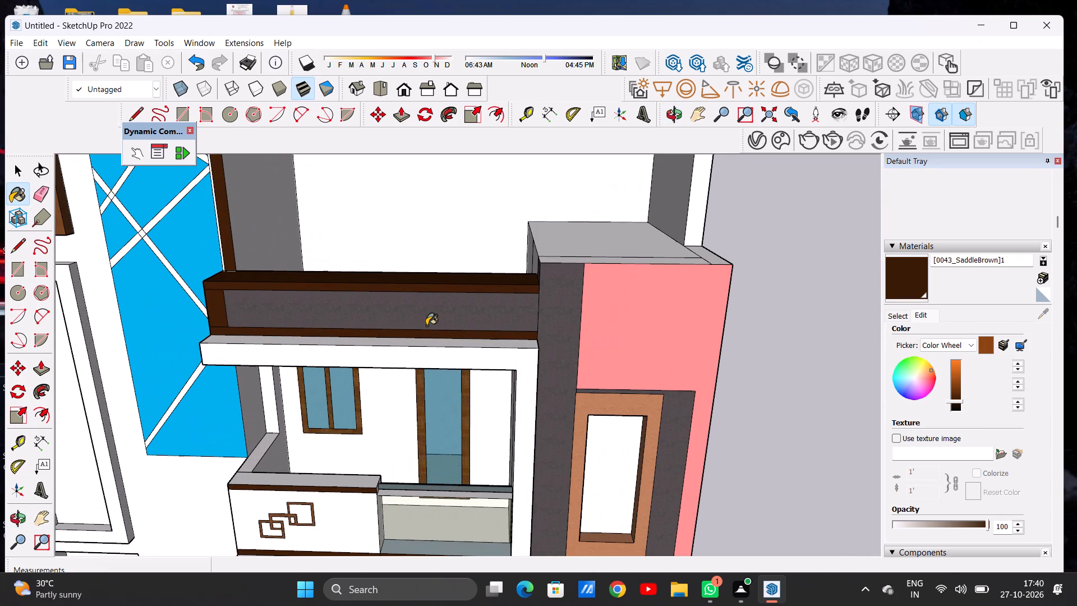
key("space")
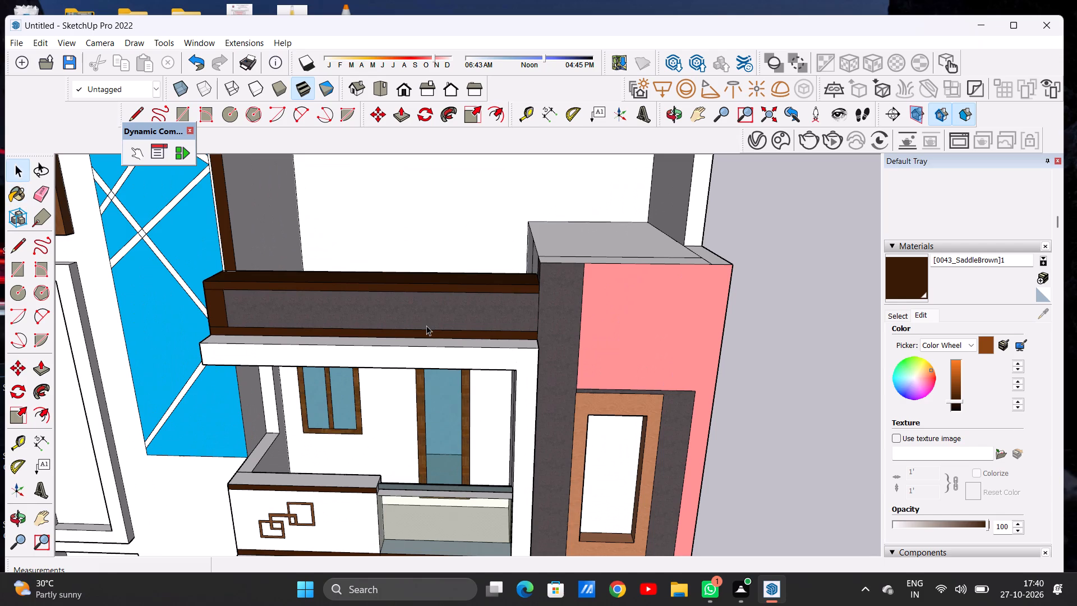
scroll(419, 293, "down", 10)
scroll(455, 301, "up", 1)
scroll(455, 302, "down", 2)
middle_click_drag(385, 315, 412, 250)
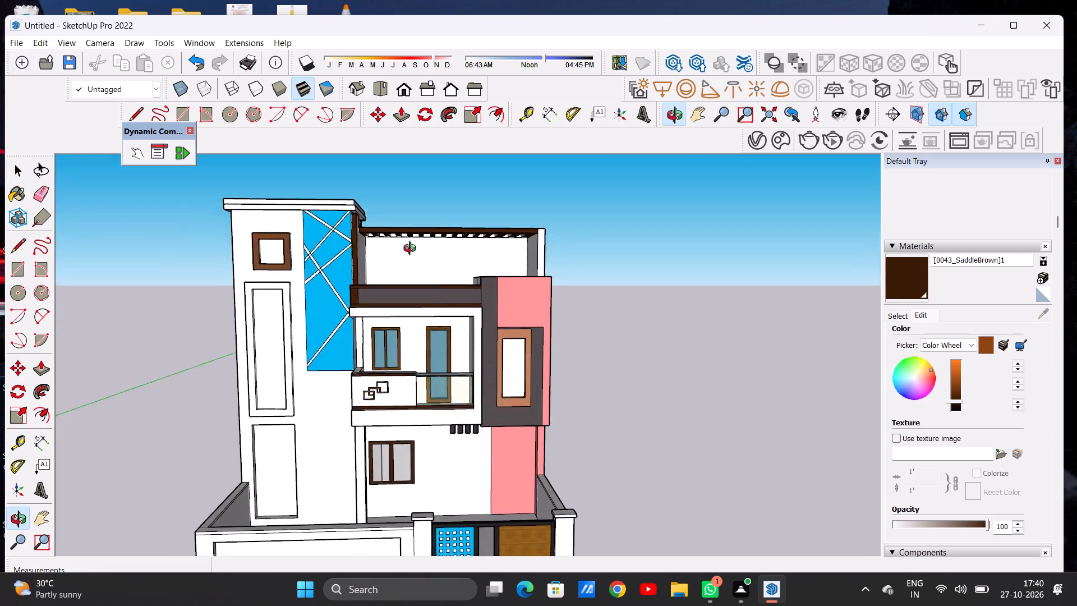
middle_click_drag(412, 250, 410, 204)
scroll(415, 236, "up", 4)
scroll(415, 236, "down", 1)
scroll(415, 236, "up", 9)
middle_click_drag(411, 266, 341, 185)
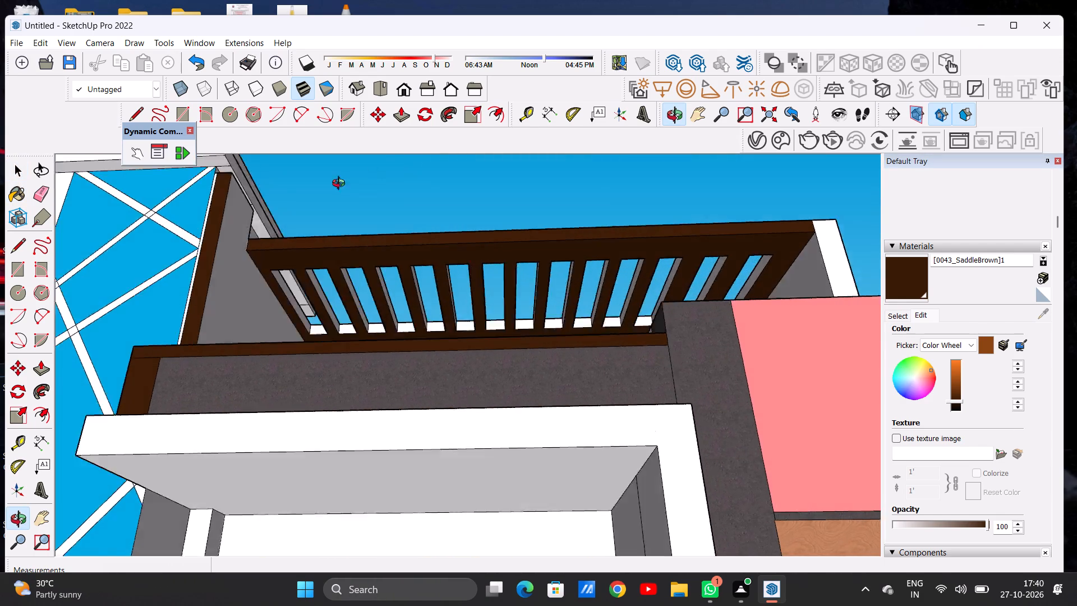
middle_click_drag(341, 185, 413, 342)
scroll(403, 336, "down", 2)
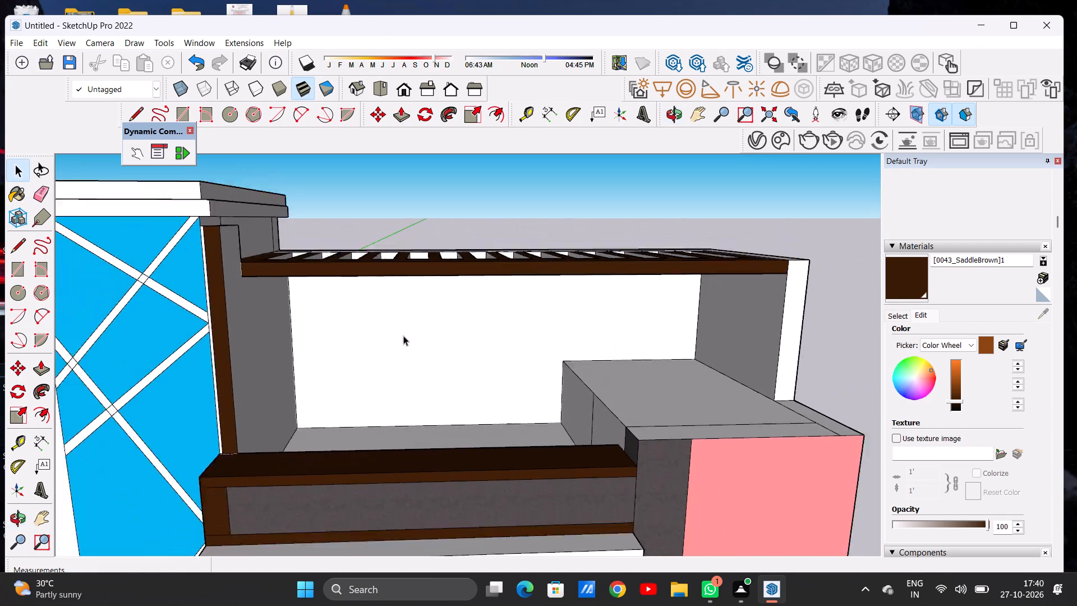
scroll(403, 336, "down", 10)
middle_click_drag(402, 371, 374, 295)
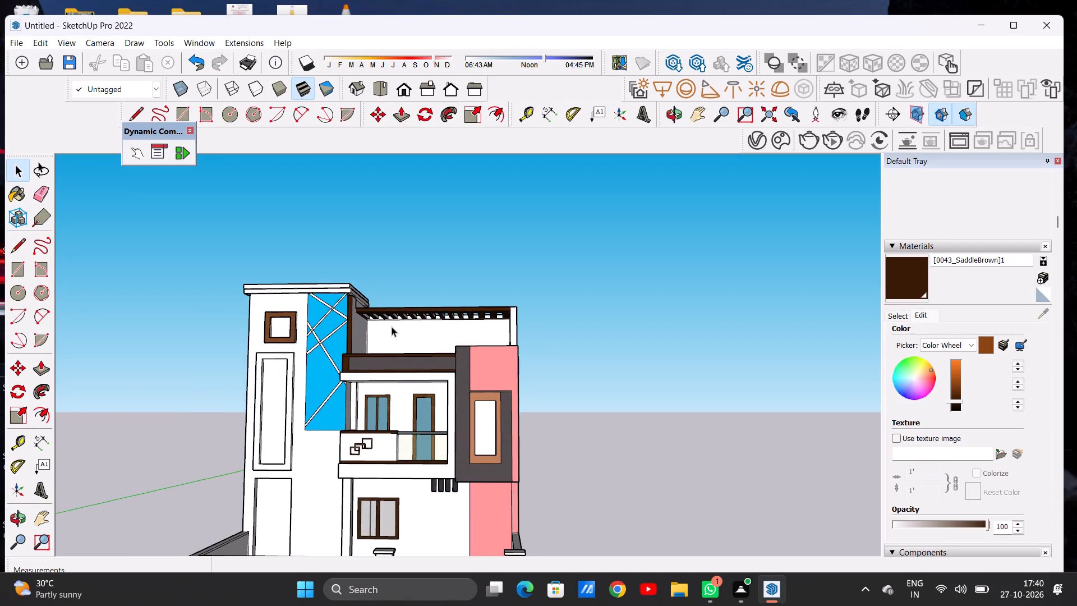
middle_click_drag(392, 327, 406, 344)
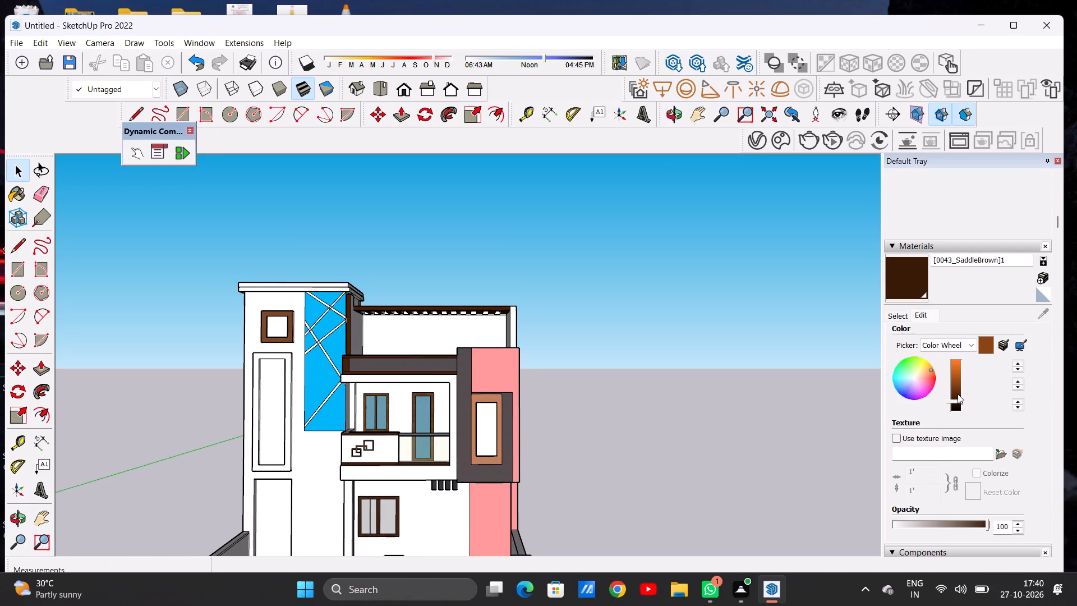
Lighten the edited 0043_SaddleBrown material slightly to a medium-dark brown.
left_click(957, 394)
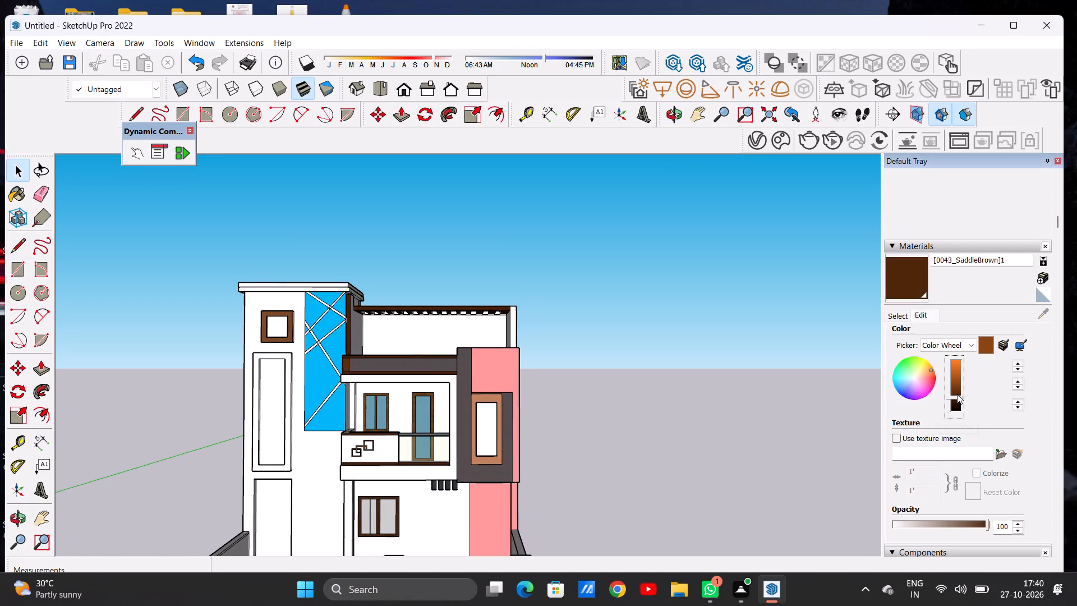
Examine the adjusted brown on the parapet end section, close up and across the whole facade.
scroll(315, 361, "up", 7)
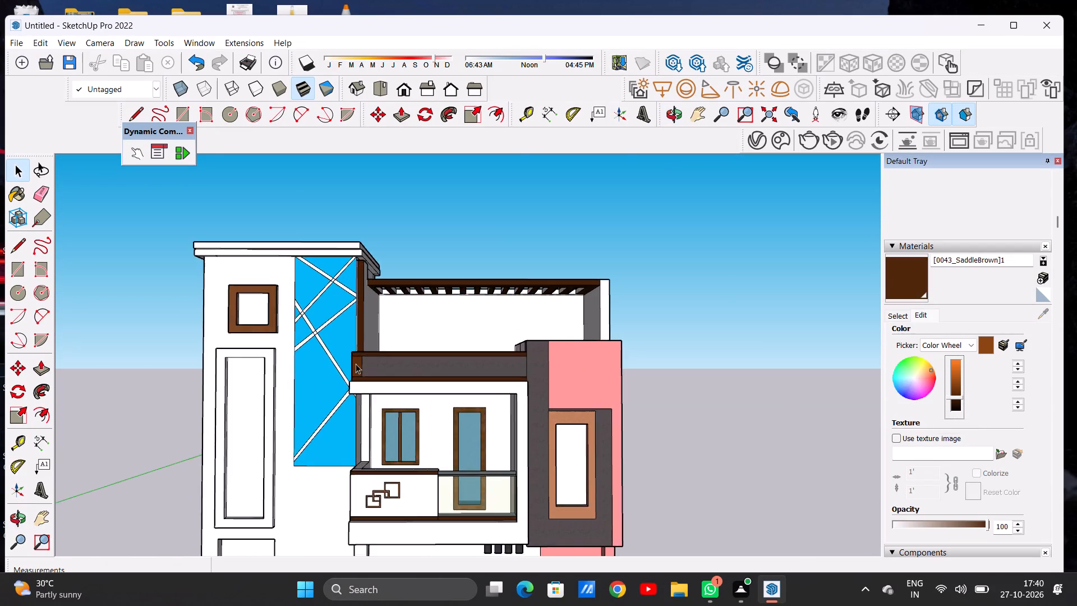
scroll(356, 364, "up", 12)
scroll(362, 374, "down", 12)
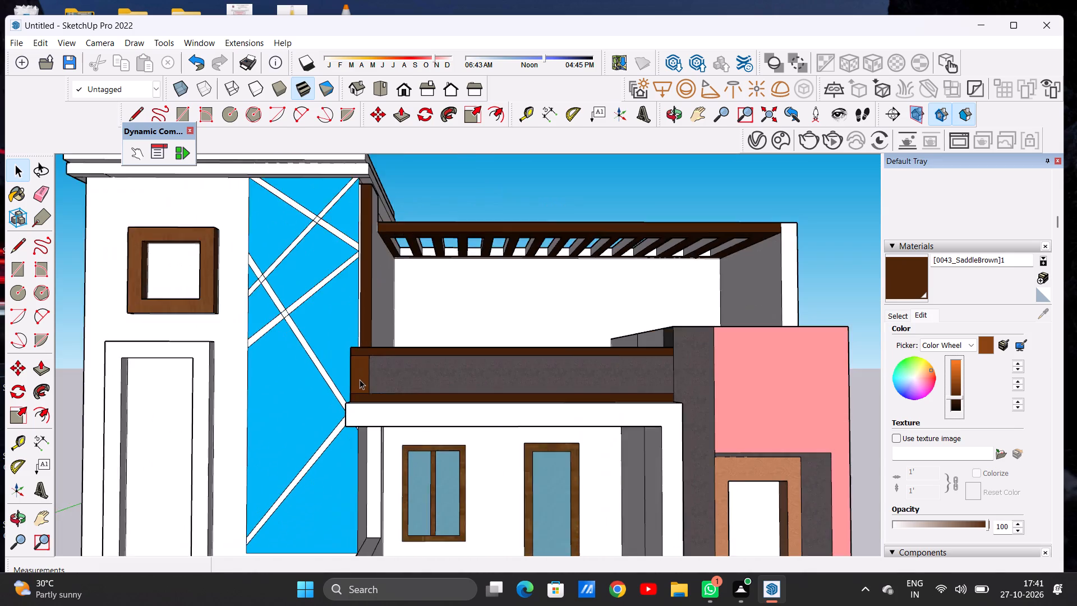
scroll(360, 379, "down", 9)
scroll(391, 385, "up", 2)
scroll(391, 385, "down", 1)
scroll(391, 385, "up", 9)
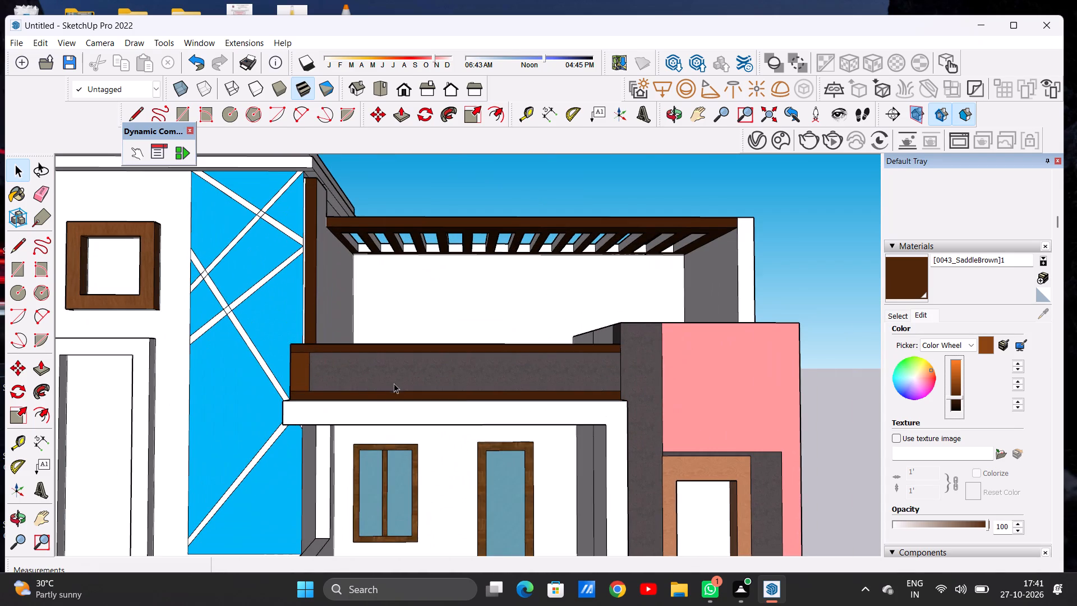
scroll(468, 356, "down", 5)
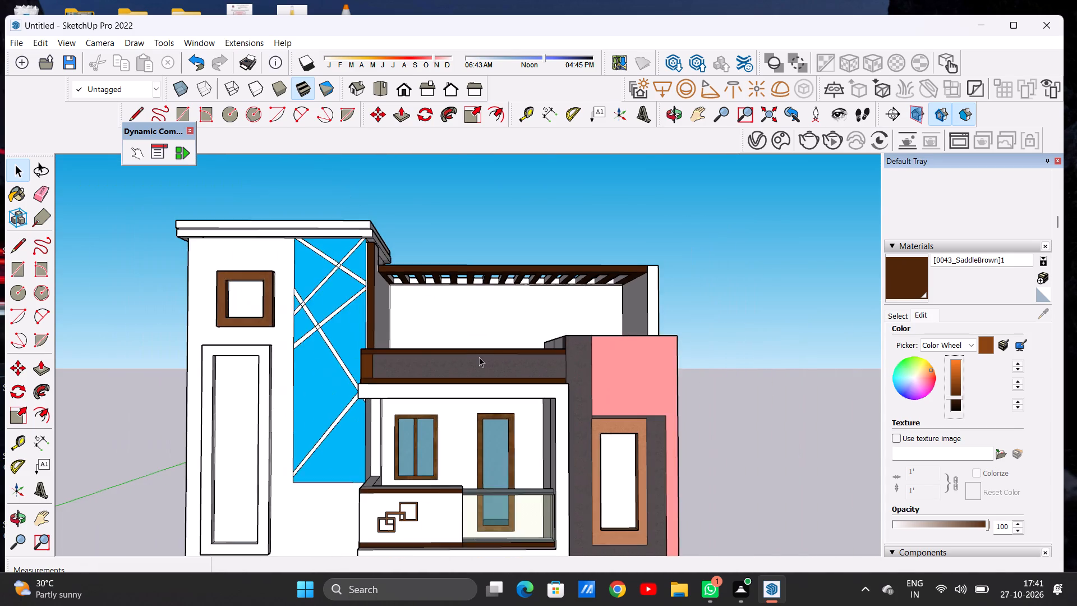
scroll(493, 348, "down", 12)
scroll(568, 373, "up", 1)
scroll(564, 379, "down", 1)
scroll(559, 385, "up", 4)
scroll(551, 389, "down", 1)
scroll(551, 389, "up", 3)
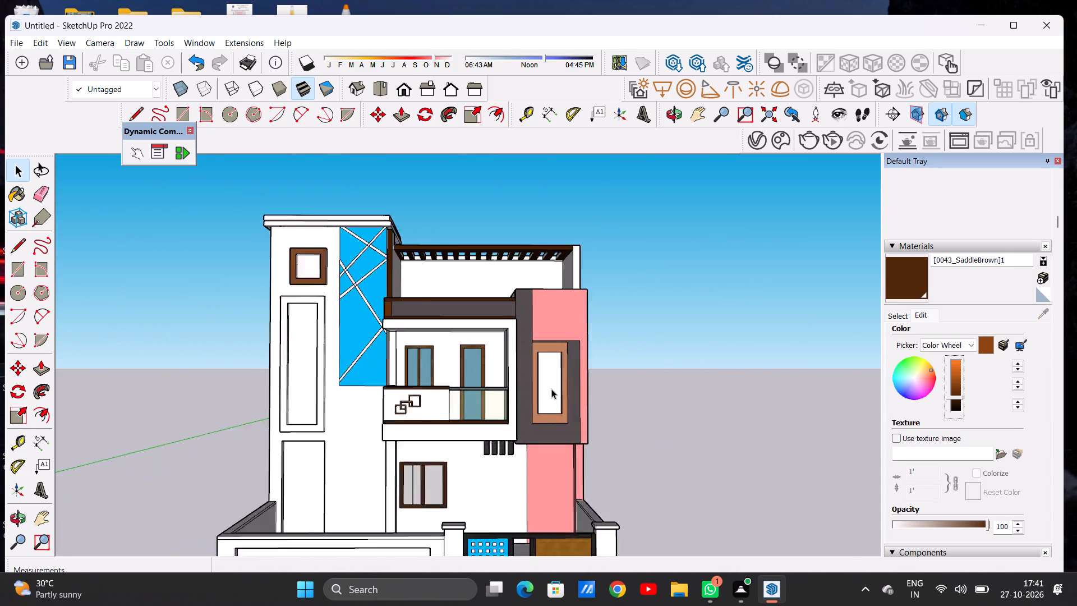
Browse the Tile and Window Coverings collections for a material for the white panel in the asphalt block's wood frame.
scroll(551, 389, "up", 11)
middle_click_drag(546, 388, 532, 390)
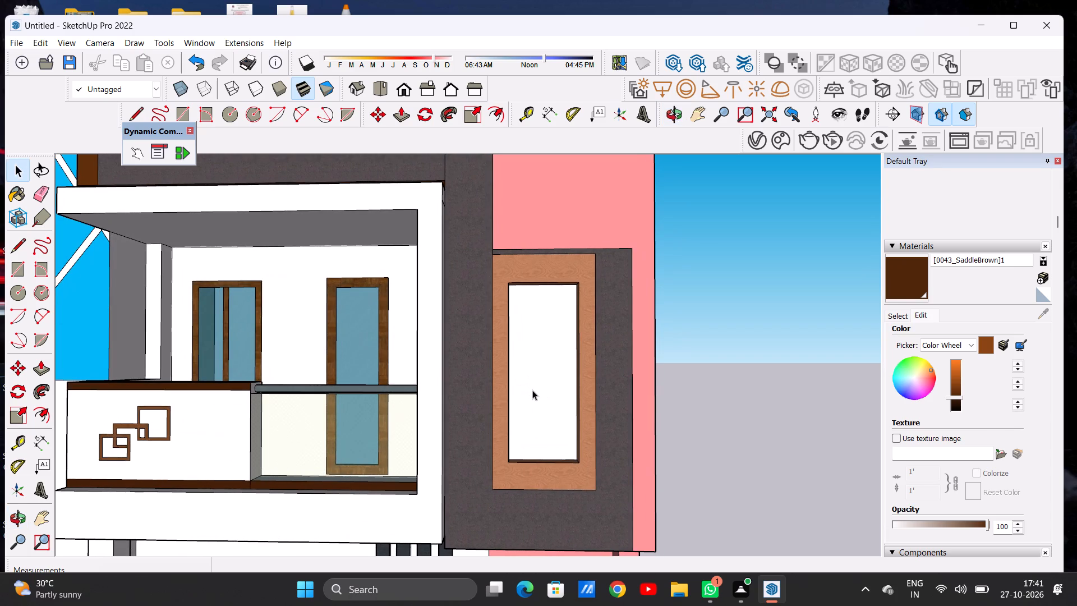
scroll(532, 390, "up", 2)
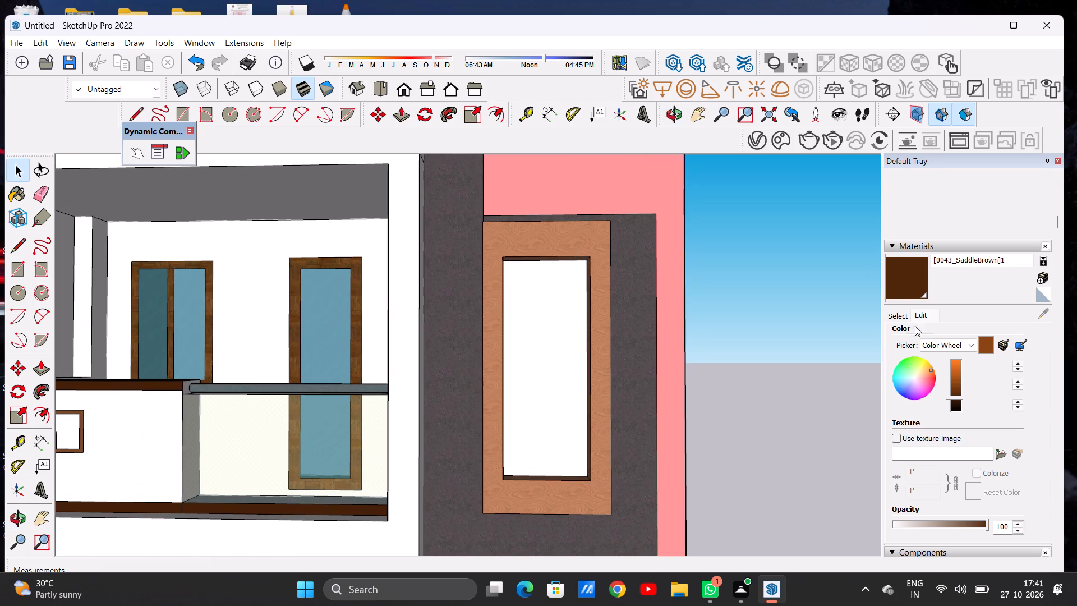
left_click(898, 320)
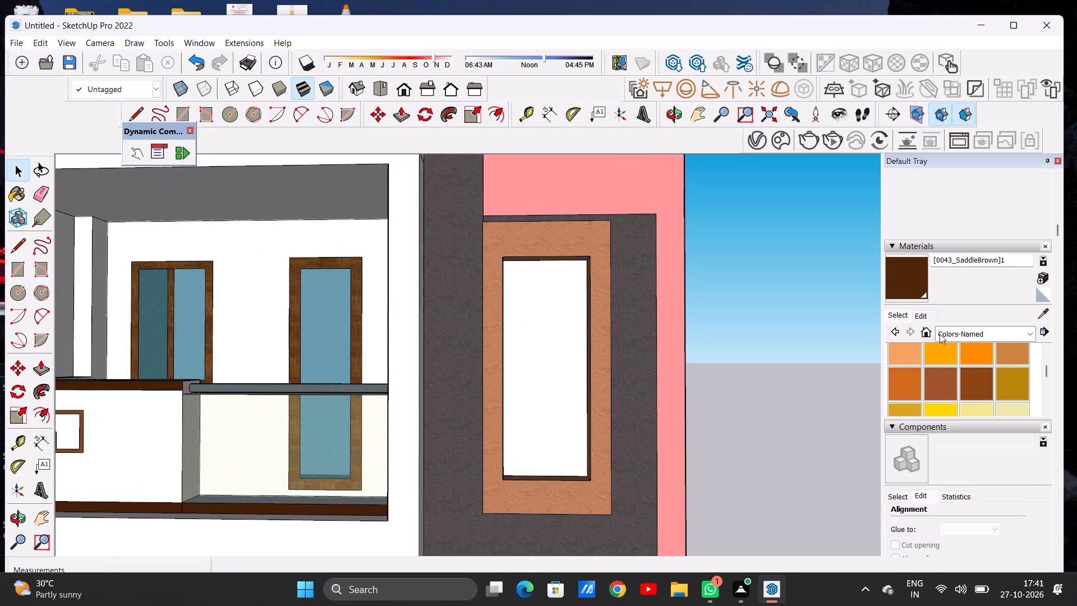
left_click(942, 335)
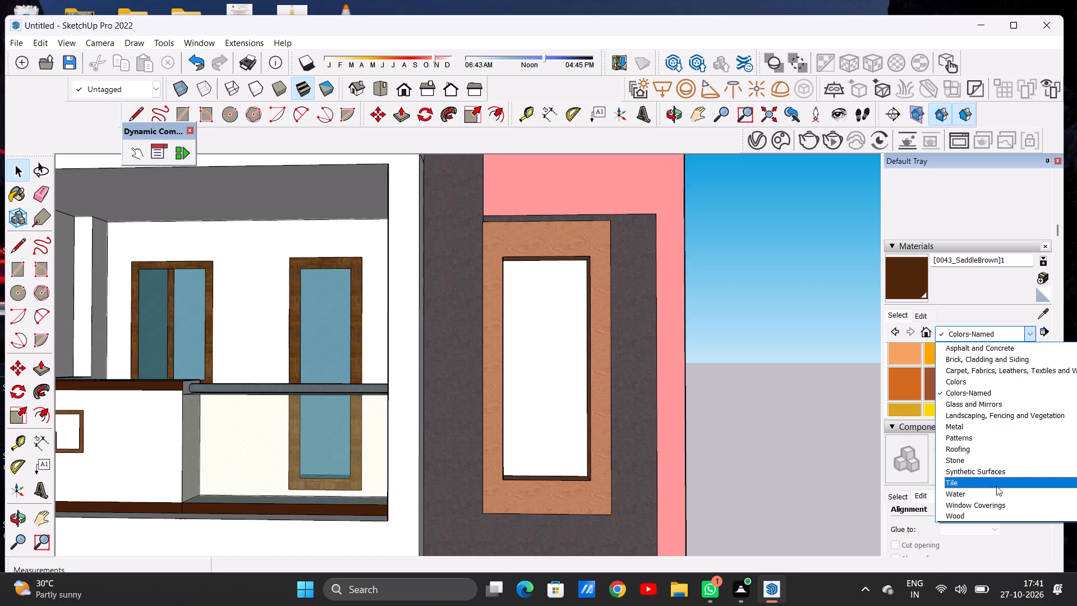
left_click(996, 486)
scroll(977, 383, "down", 6)
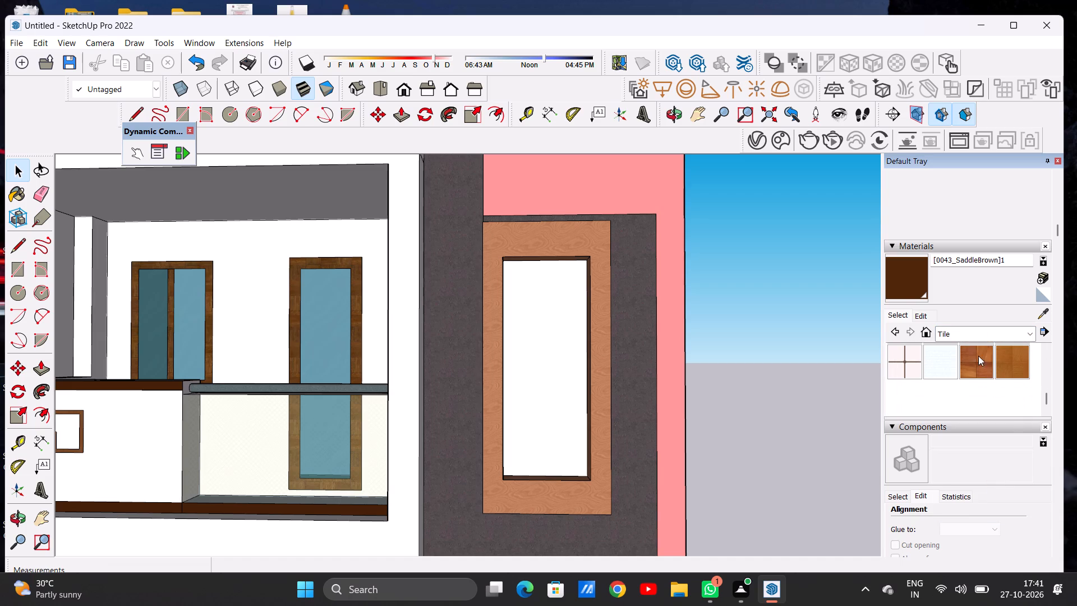
left_click(983, 334)
left_click(995, 503)
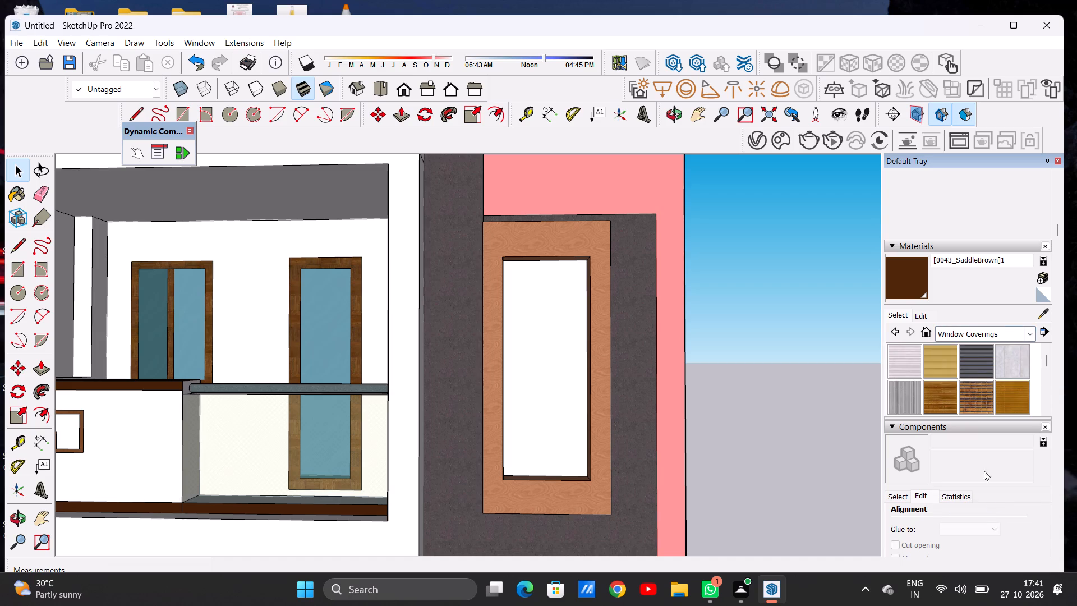
scroll(945, 378, "down", 4)
scroll(958, 322, "up", 2)
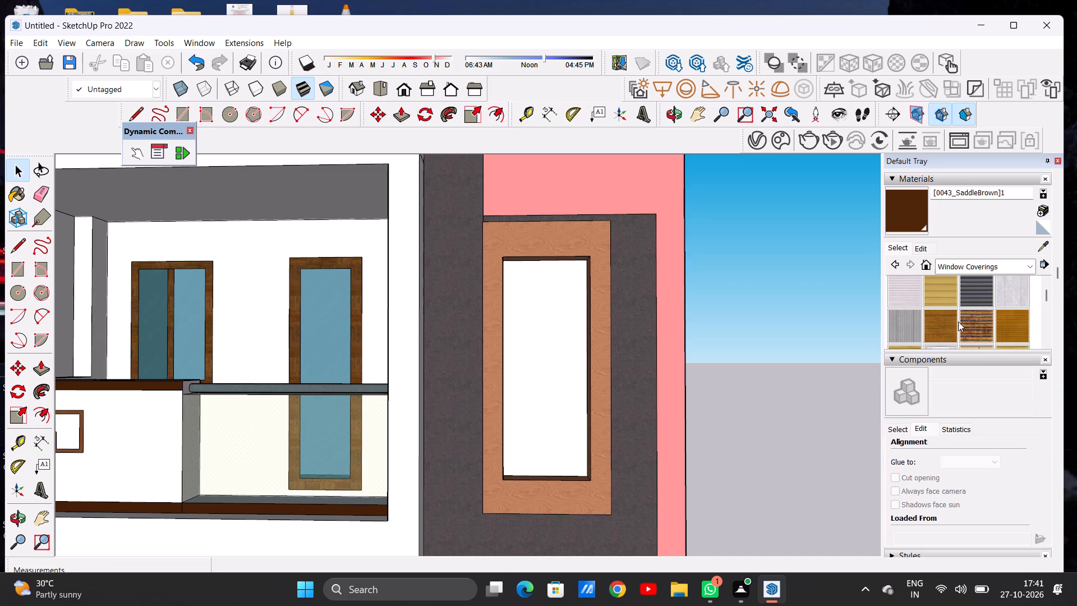
scroll(966, 310, "up", 1)
Paint the white panel inside the asphalt block's wood frame with Wallpaper Dog Bone from the Carpet, Fabrics, Leathers, Textiles collection.
left_click(965, 271)
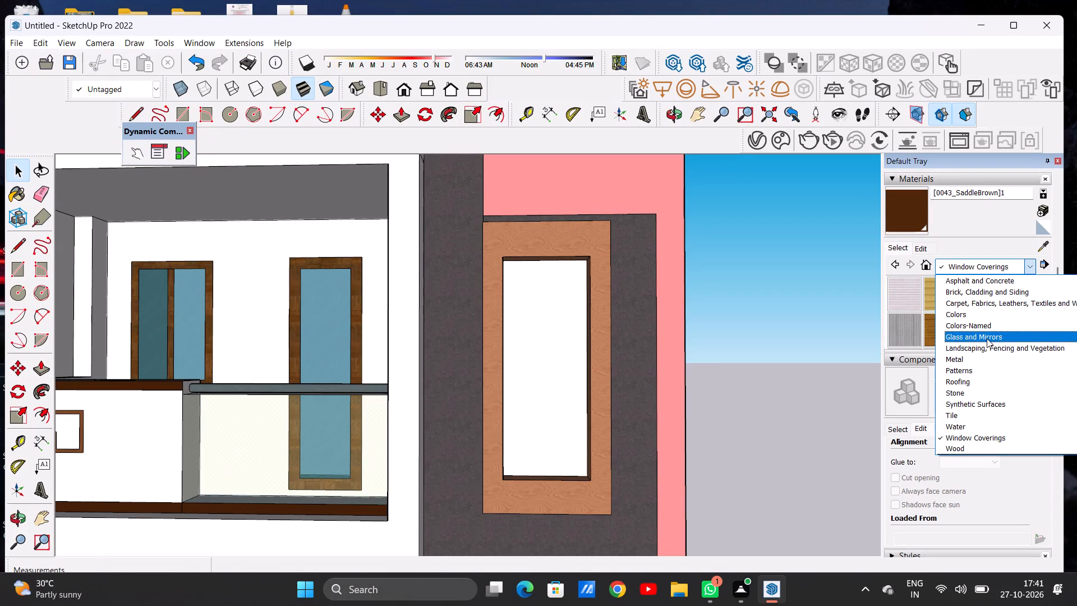
left_click(984, 300)
scroll(962, 314, "down", 2)
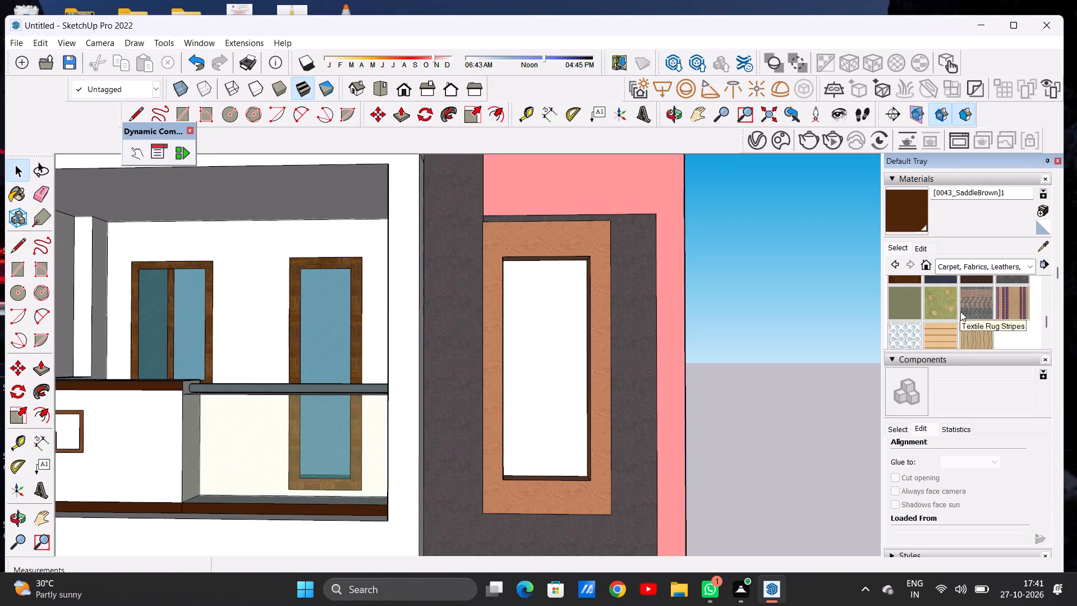
left_click(902, 341)
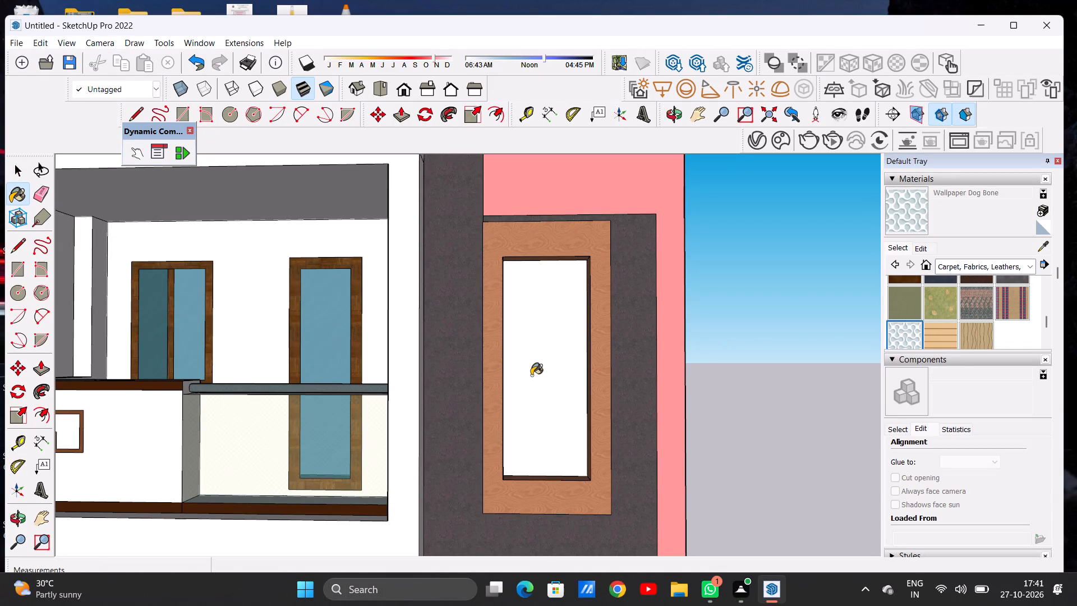
left_click(536, 371)
scroll(550, 372, "up", 5)
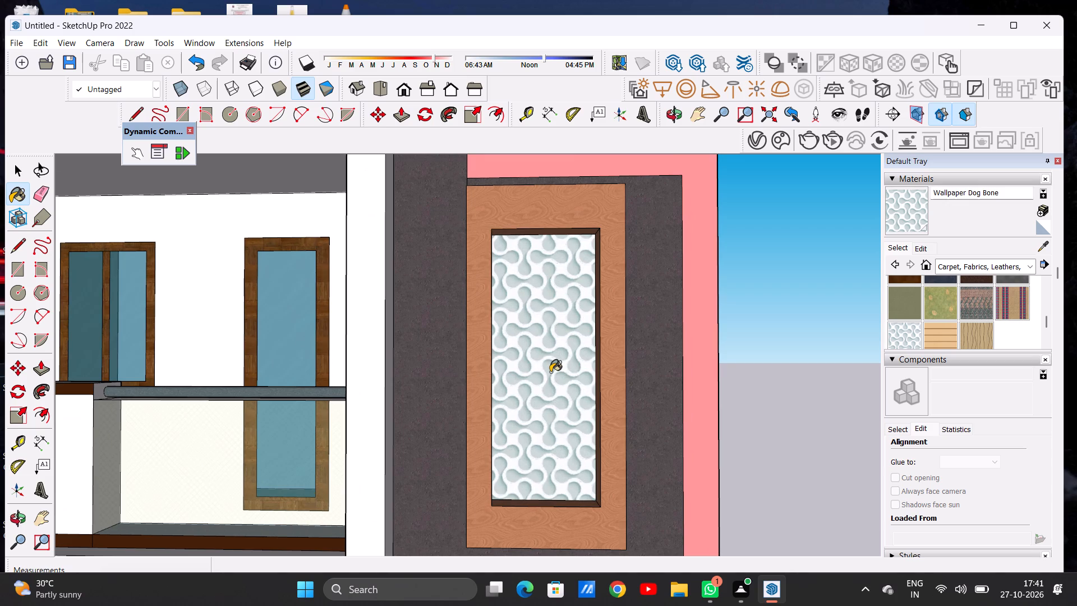
scroll(554, 350, "down", 5)
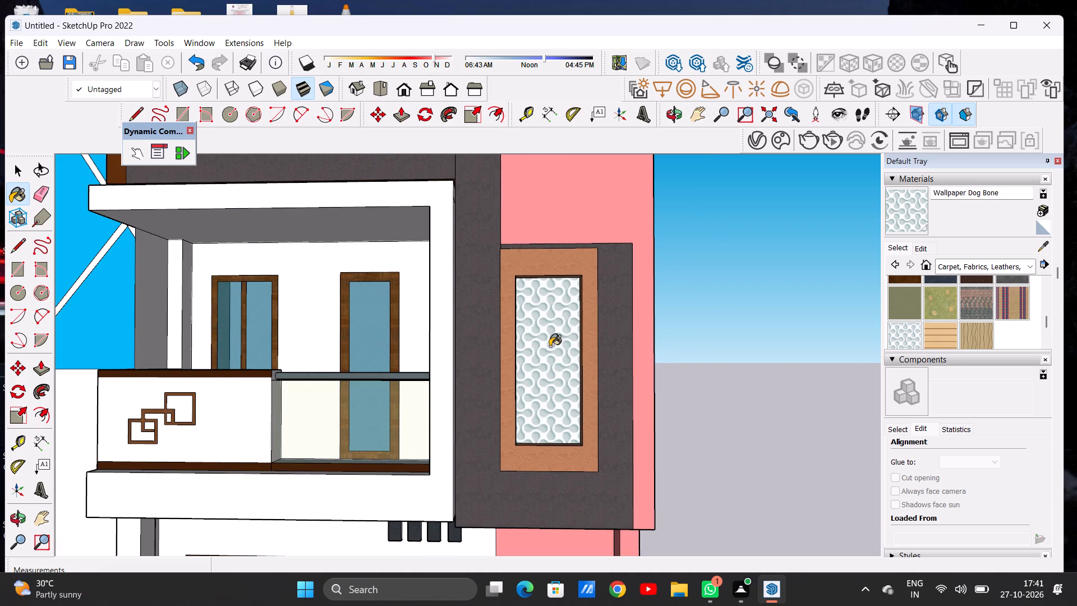
key("space")
Paint the inner face of the tower's tall upper recessed panel with Wallpaper Thin Brown Stripes.
scroll(547, 337, "down", 3)
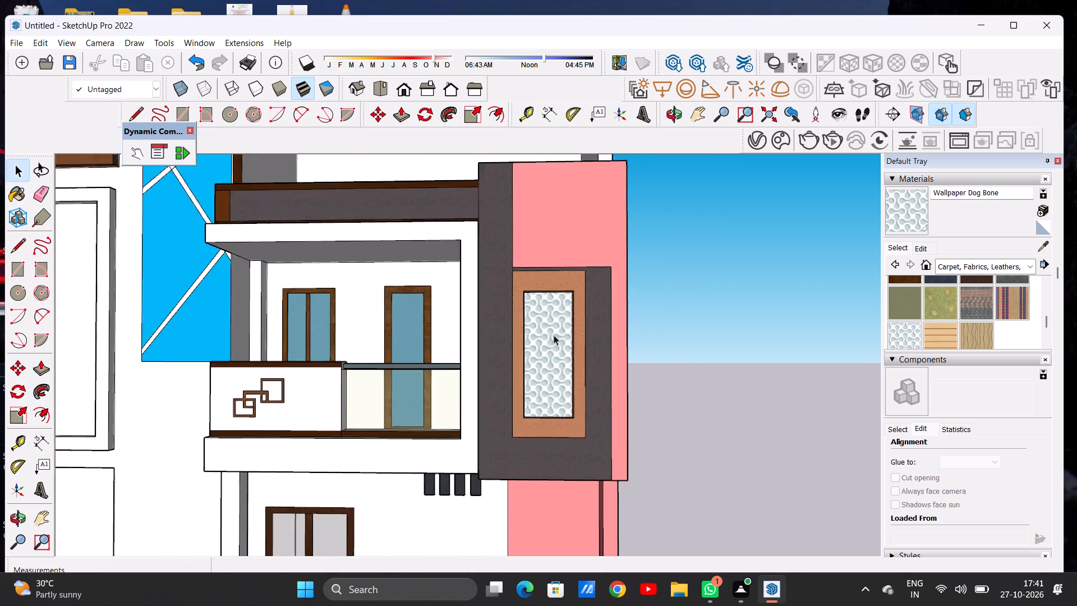
scroll(554, 335, "down", 18)
scroll(473, 319, "up", 4)
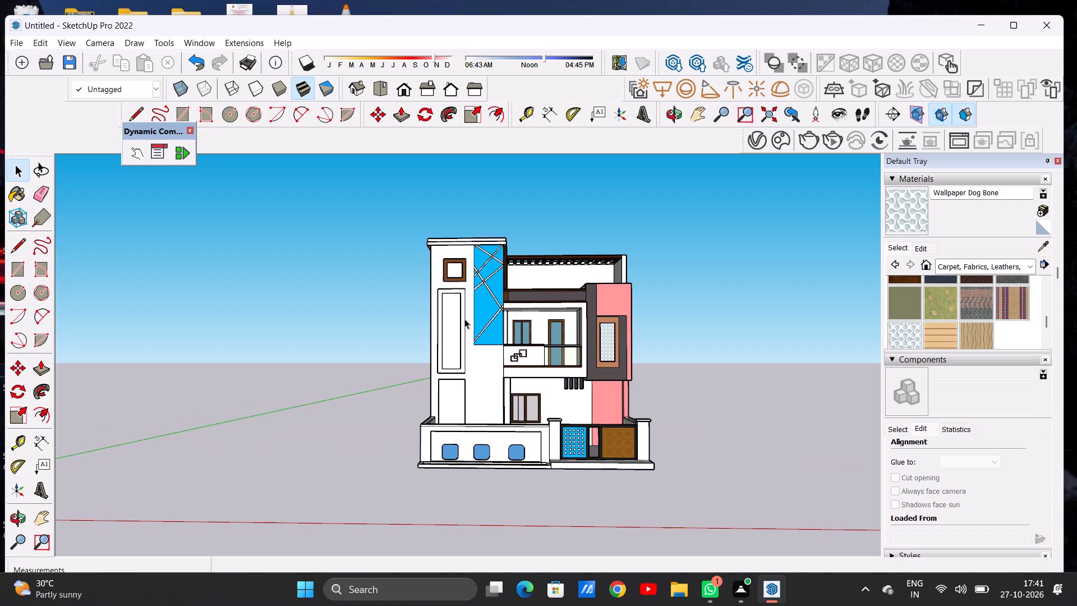
scroll(467, 305, "down", 4)
scroll(467, 340, "up", 10)
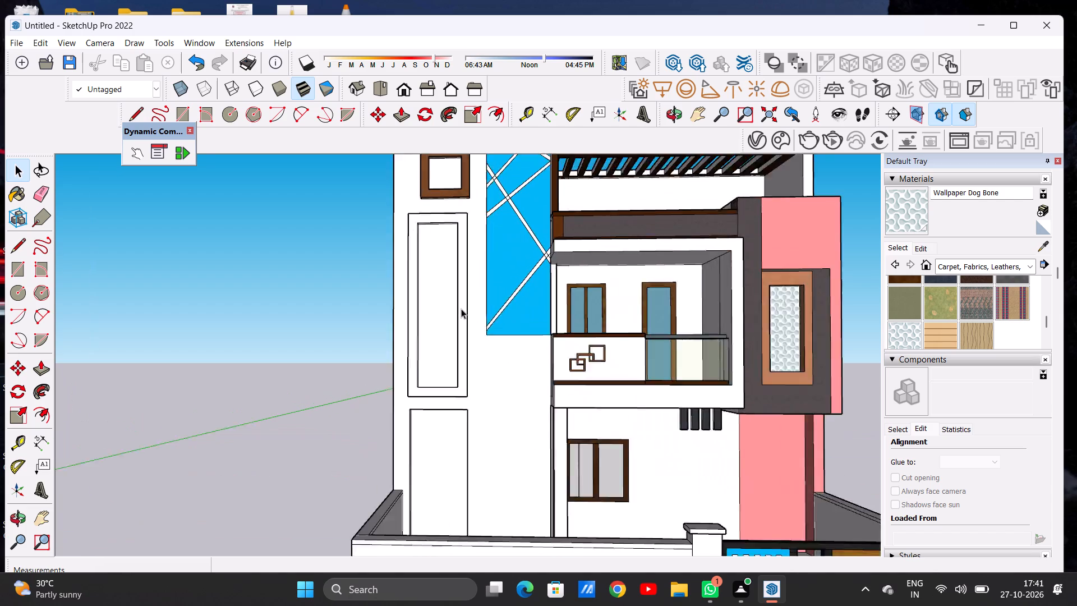
scroll(461, 309, "up", 3)
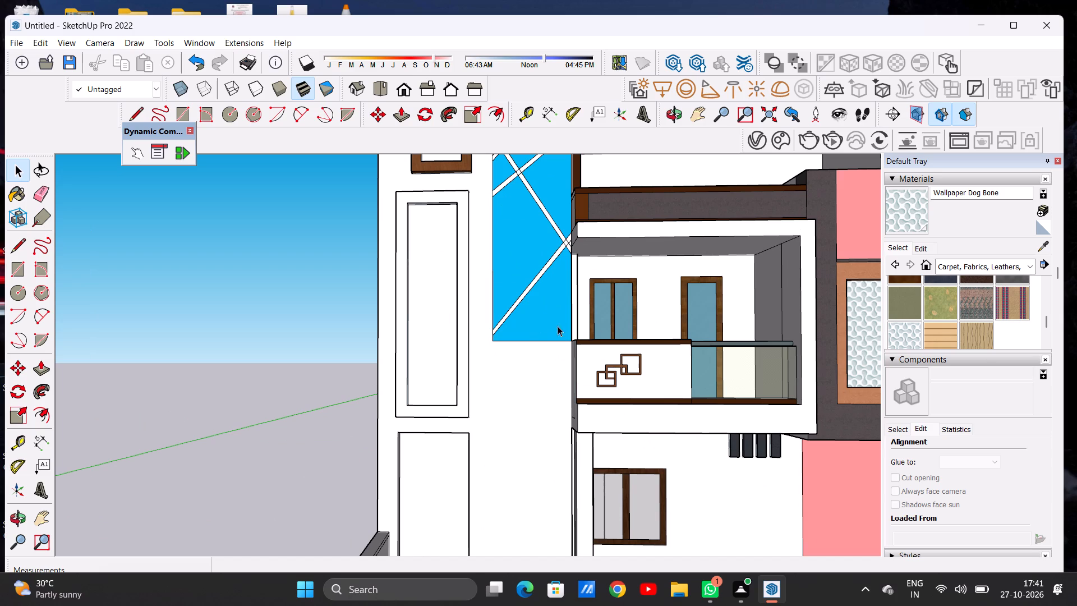
left_click(977, 331)
left_click(434, 341)
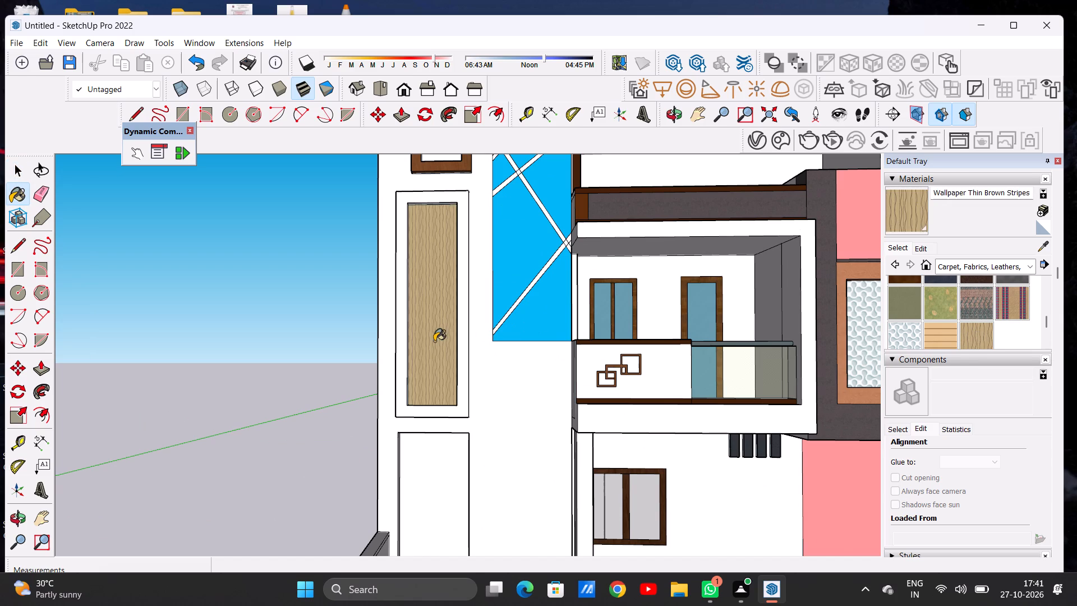
scroll(434, 341, "up", 17)
scroll(439, 339, "down", 2)
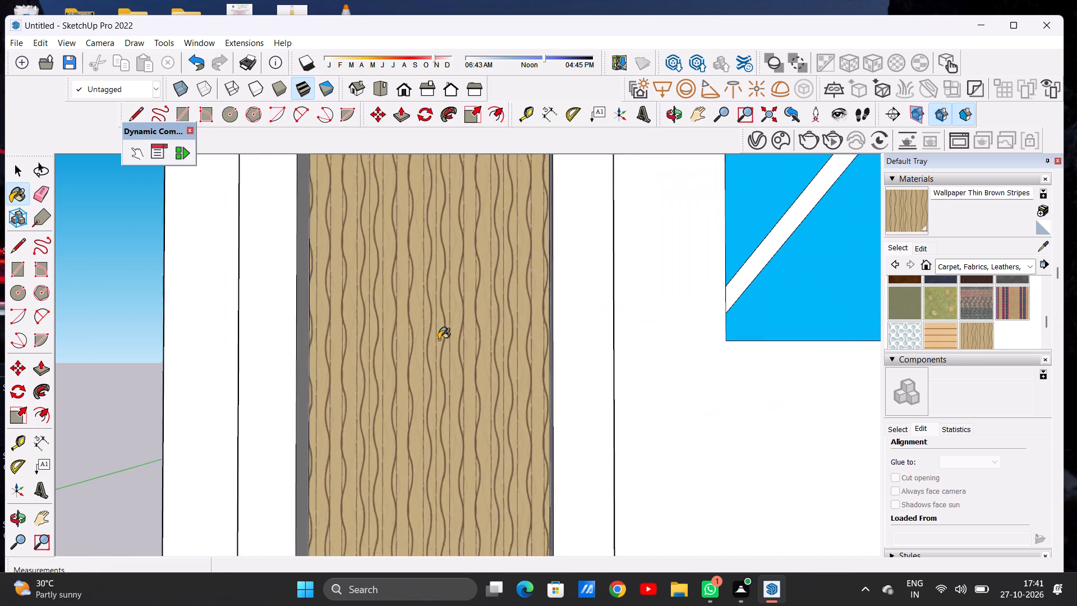
scroll(439, 339, "down", 17)
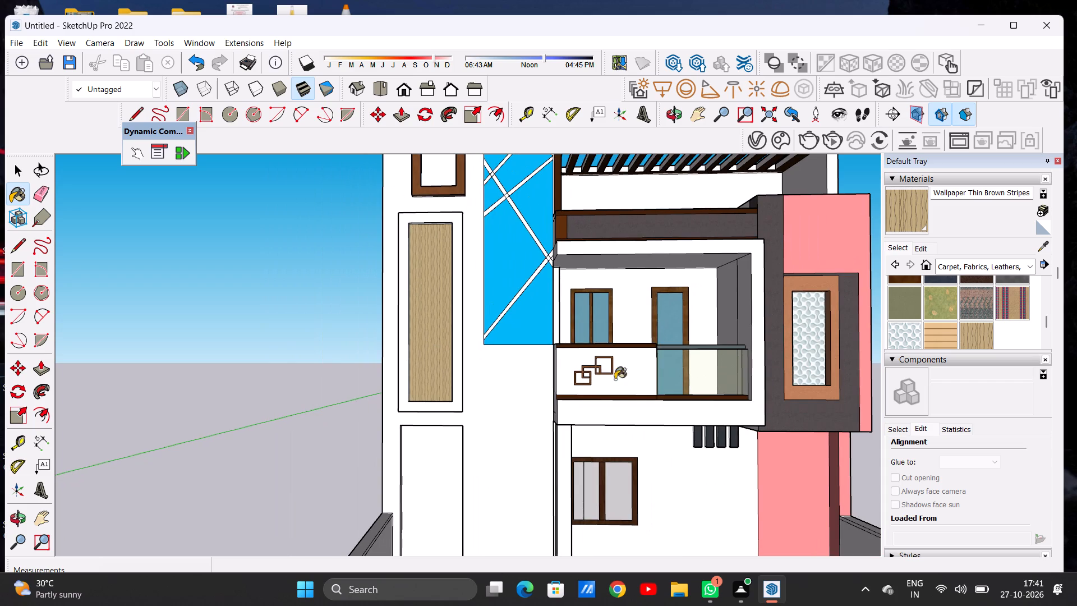
Paint the panel inside the asphalt block's wood frame with Sketchy Crosshatch Wavy from the Patterns collection.
scroll(995, 329, "up", 1)
scroll(995, 329, "down", 1)
left_click(954, 267)
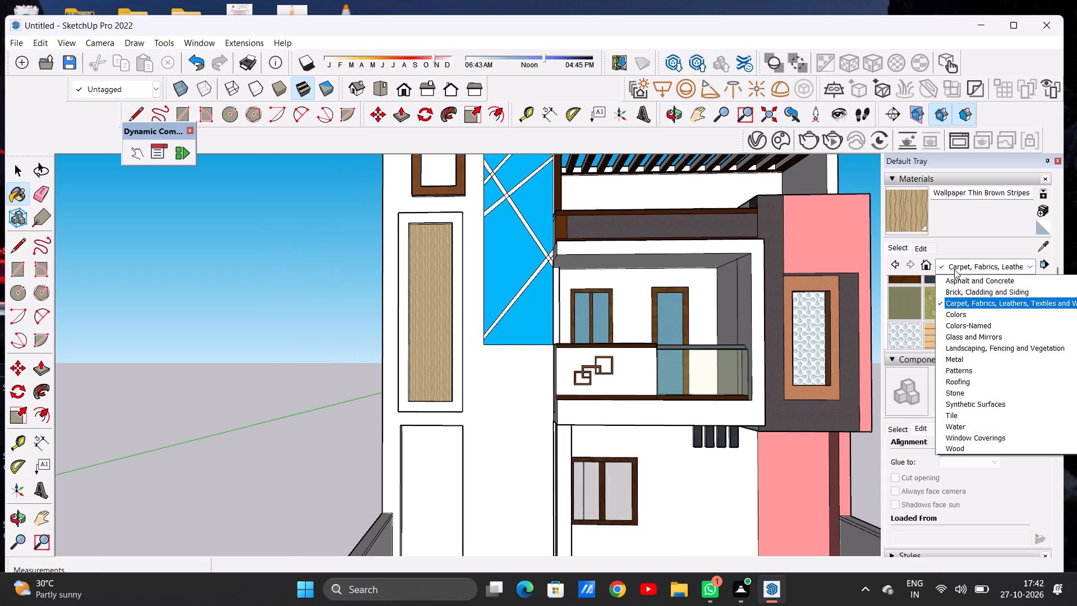
left_click(971, 368)
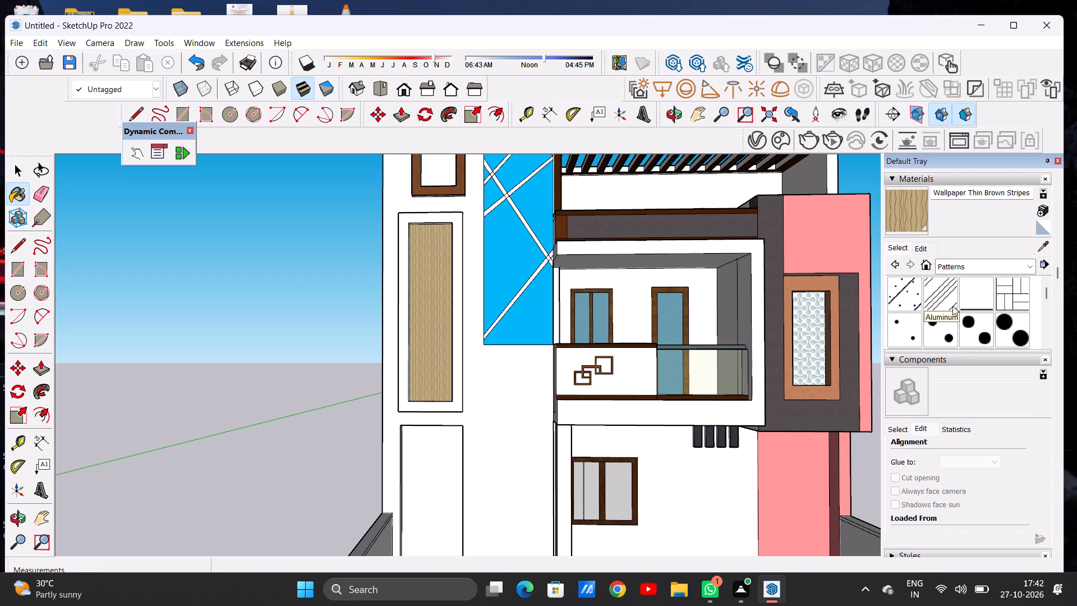
scroll(953, 306, "down", 3)
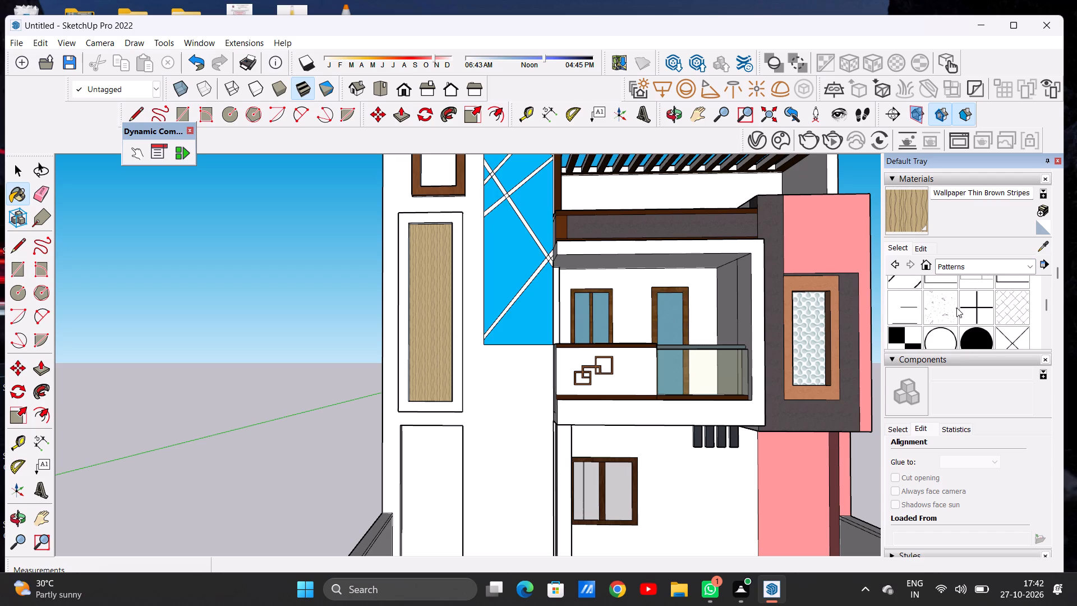
scroll(956, 307, "down", 2)
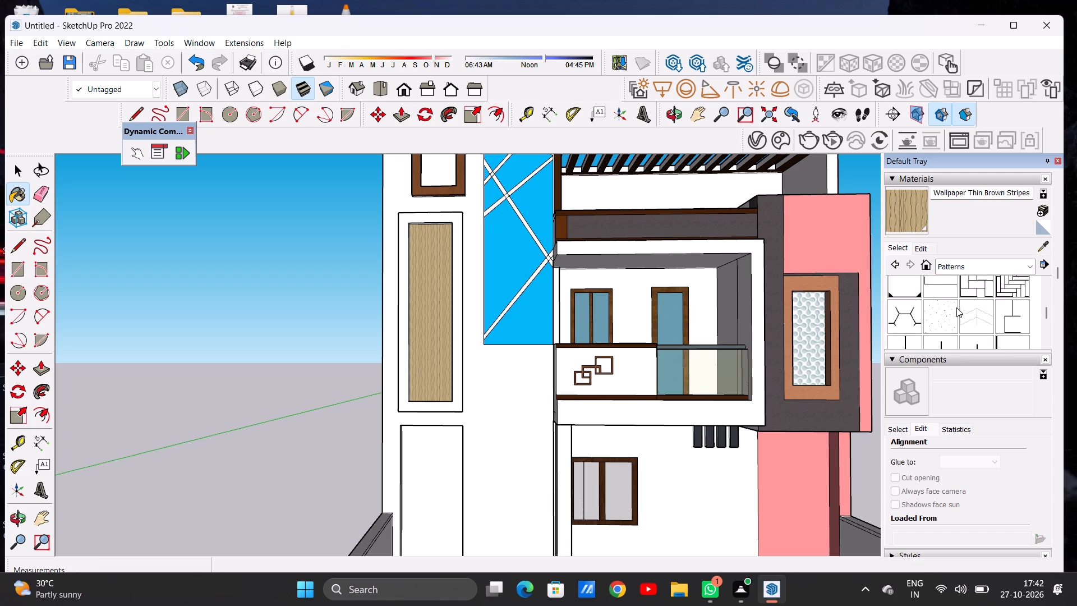
scroll(956, 307, "down", 2)
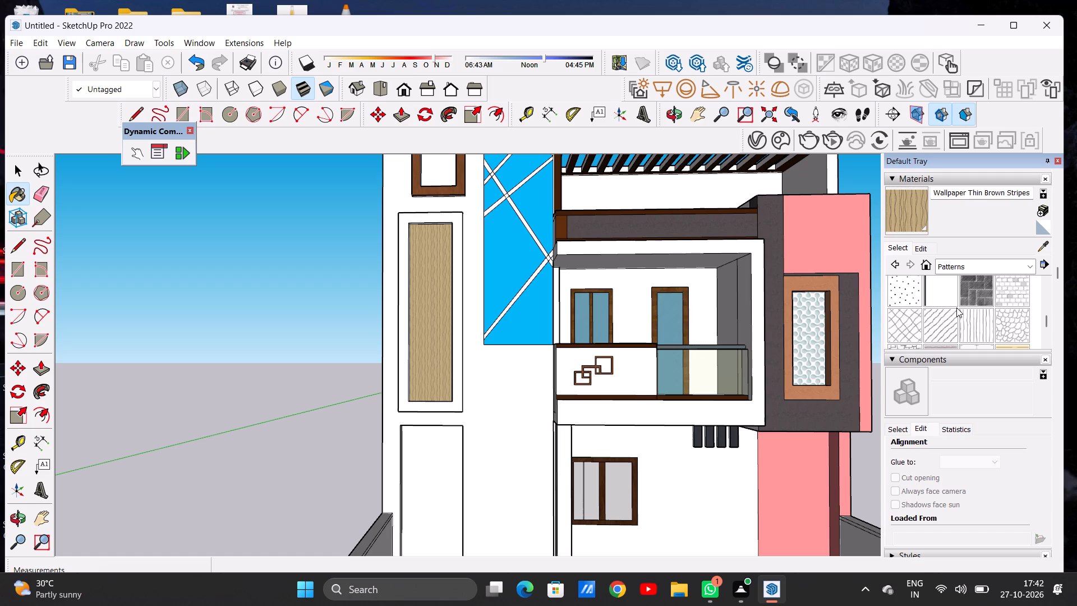
left_click(901, 328)
scroll(821, 347, "up", 10)
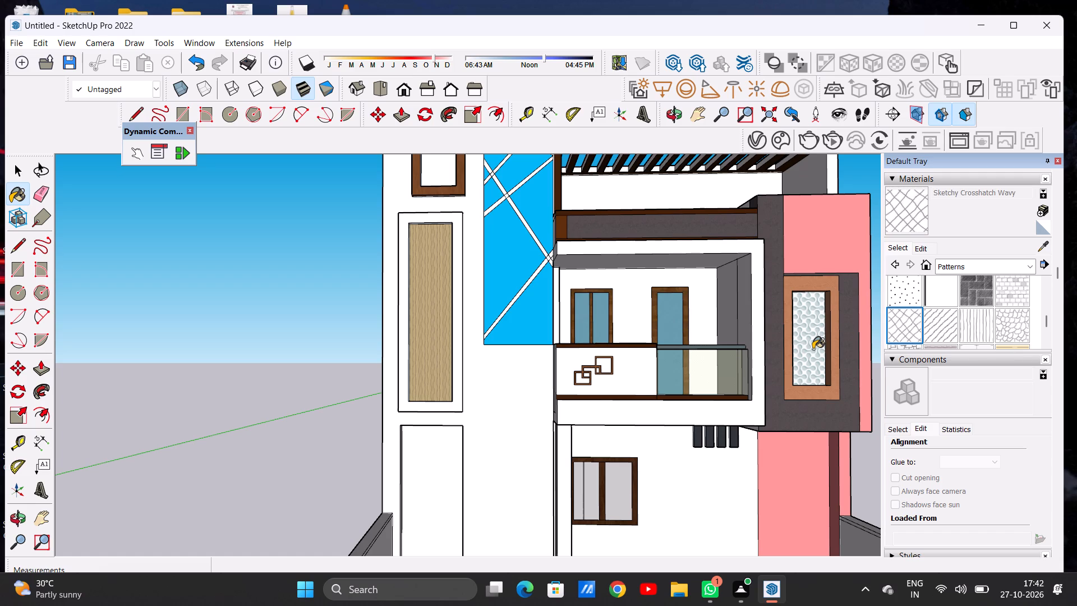
scroll(813, 349, "up", 3)
scroll(813, 349, "down", 1)
scroll(813, 349, "up", 6)
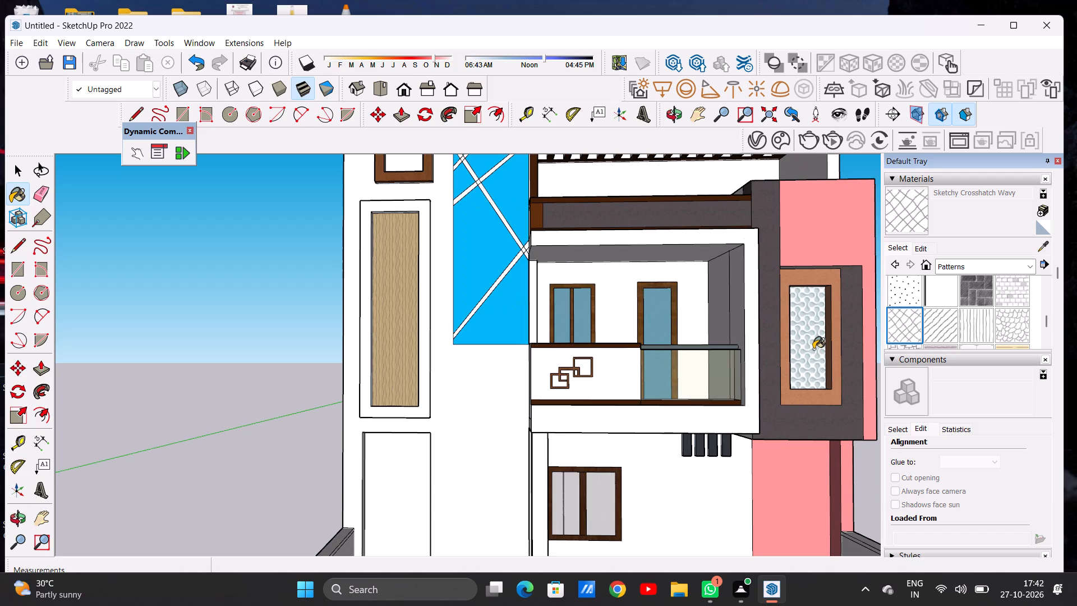
scroll(813, 349, "up", 4)
left_click(813, 349)
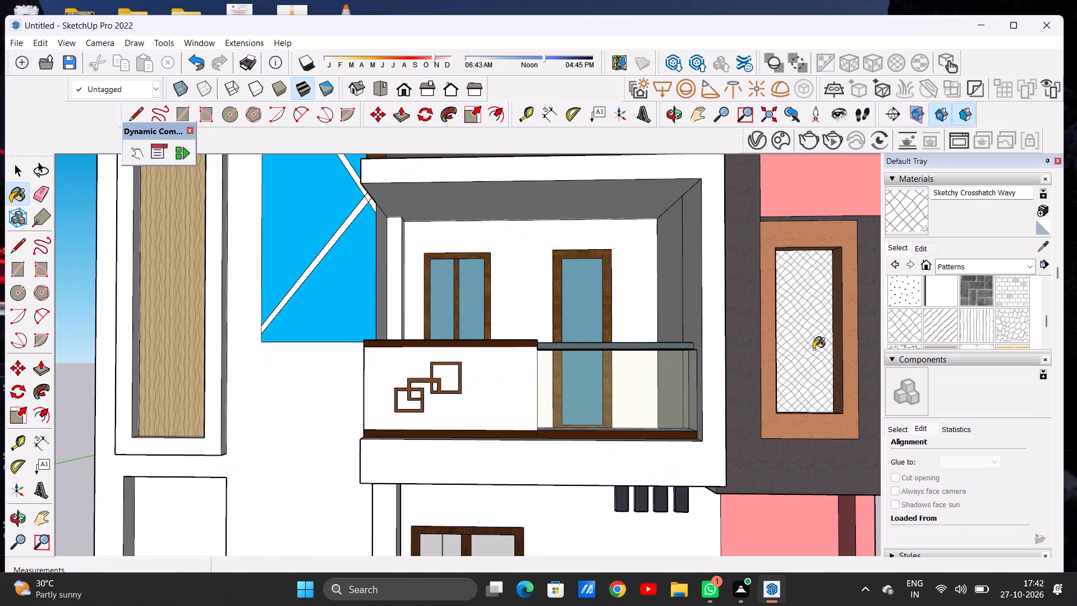
Set the Sketchy Crosshatch Wavy texture size to 2' by 2'.
scroll(813, 349, "up", 6)
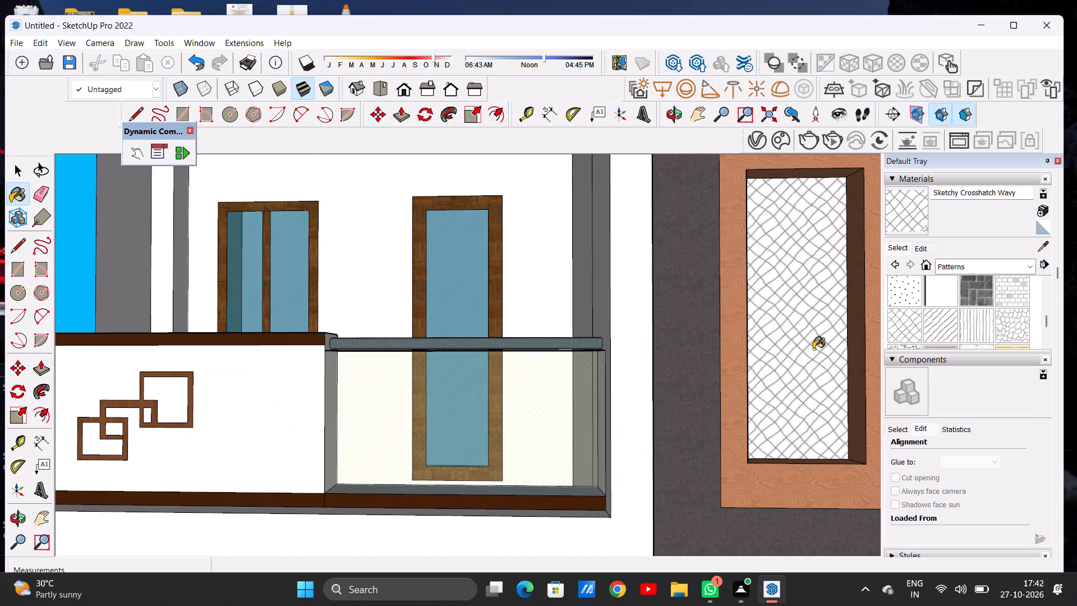
scroll(813, 349, "up", 3)
scroll(781, 351, "down", 4)
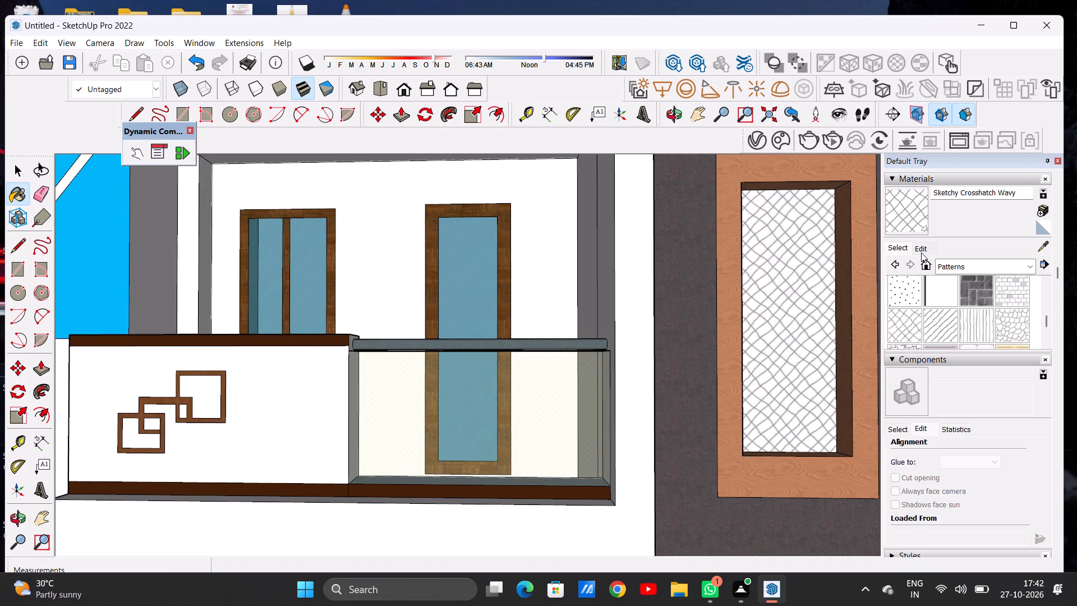
left_click(921, 252)
left_click(919, 422)
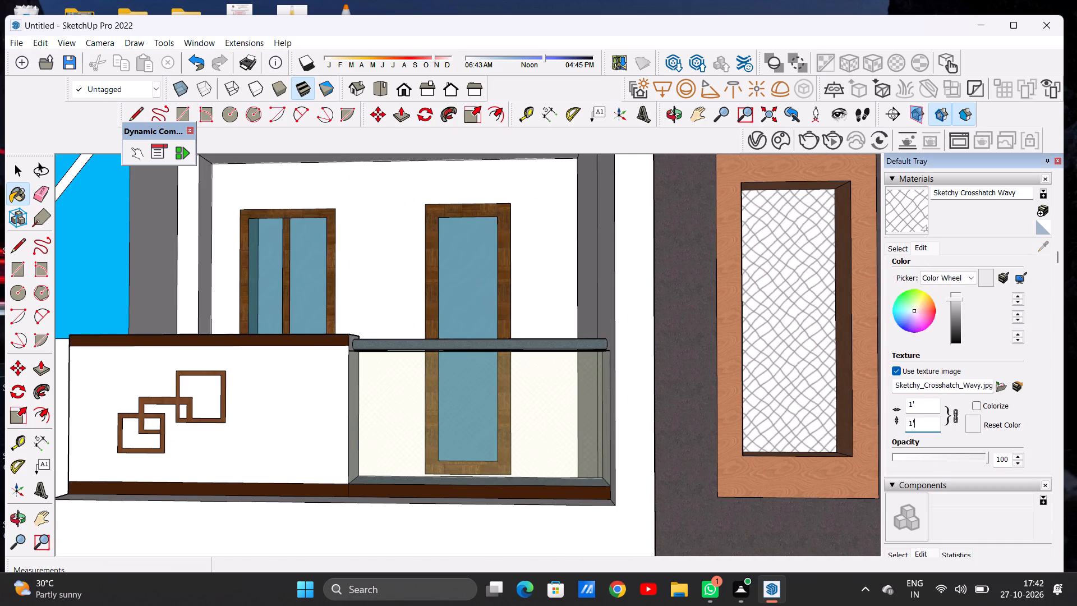
key("BackSpace")
key("BackSpace")
key("BackSpace")
key("BackSpace")
key("BackSpace")
key("BackSpace")
key("BackSpace")
key("BackSpace")
key("BackSpace")
key("BackSpace")
key("BackSpace")
key("BackSpace")
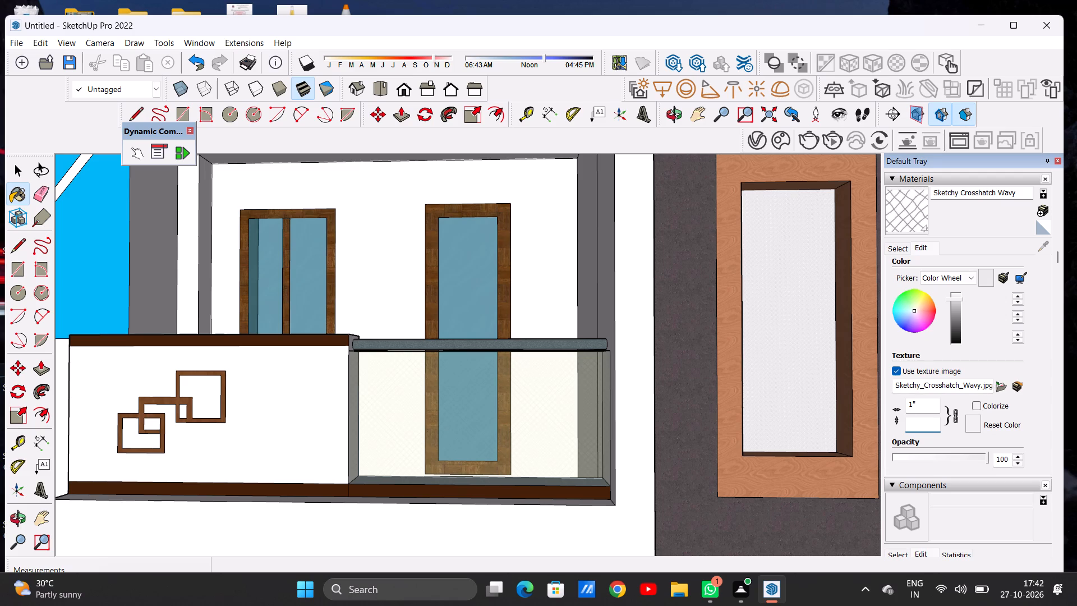
key("2")
key("apostrophe")
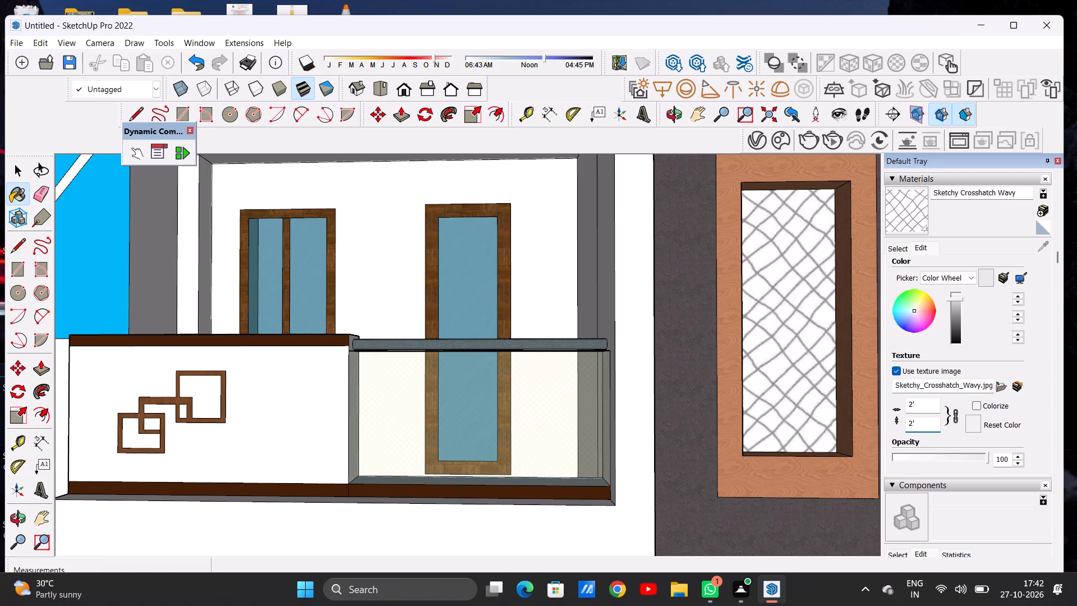
key("Return")
Examine the rescaled crosshatch panel close up and against the tower's tall recessed panel and the whole facade.
scroll(889, 382, "down", 1)
scroll(889, 382, "up", 1)
scroll(889, 382, "down", 4)
scroll(768, 388, "down", 17)
scroll(724, 340, "up", 2)
scroll(724, 340, "down", 2)
scroll(748, 342, "up", 4)
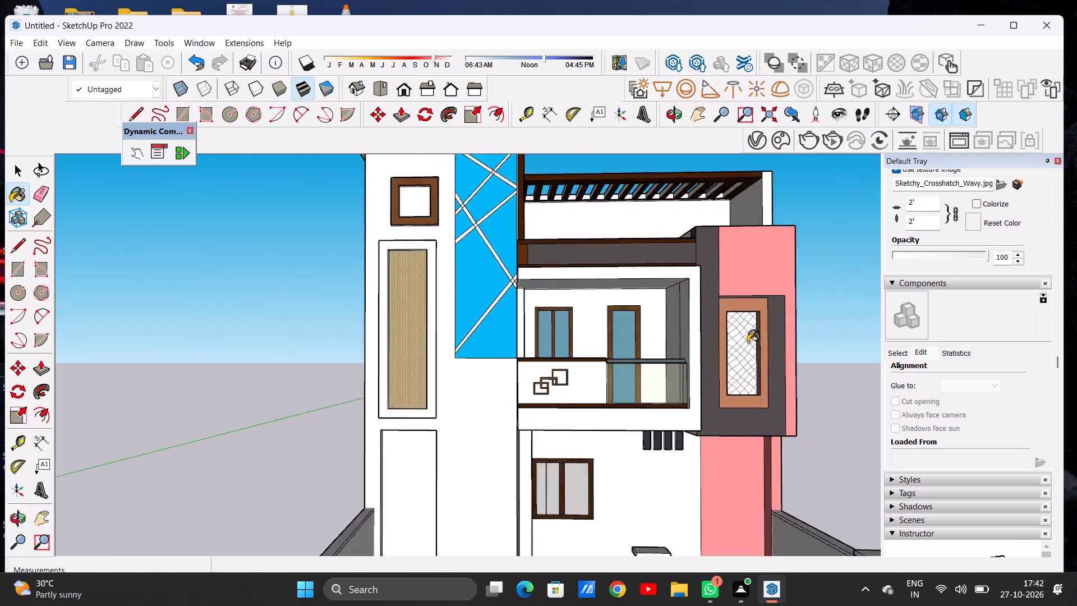
scroll(748, 342, "up", 11)
scroll(751, 347, "down", 1)
scroll(751, 347, "up", 2)
middle_click_drag(742, 361, 731, 369)
scroll(732, 339, "down", 3)
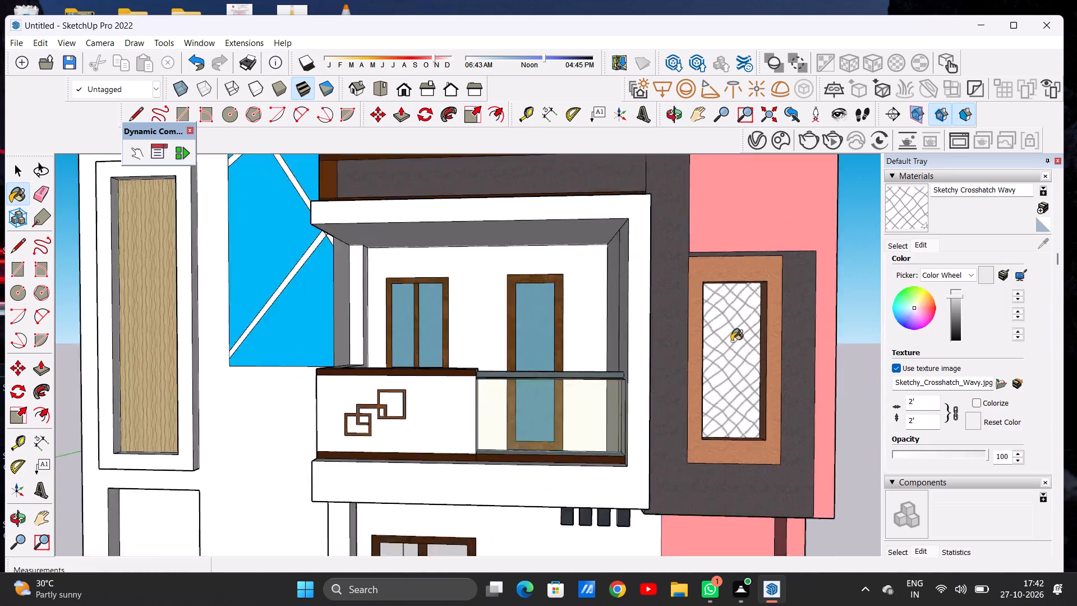
scroll(731, 341, "down", 9)
scroll(481, 358, "up", 5)
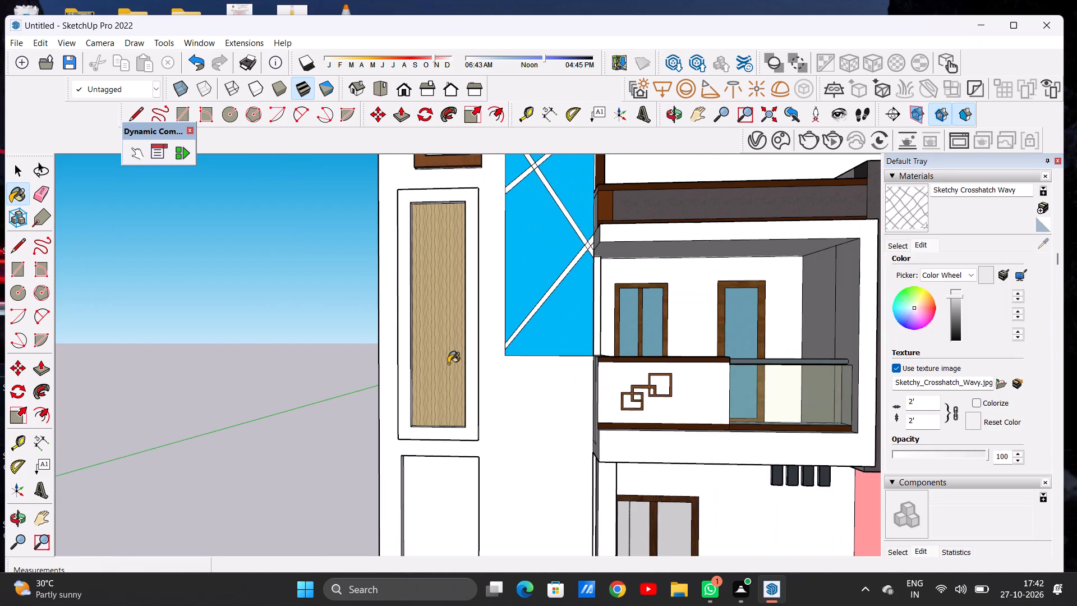
scroll(448, 364, "down", 3)
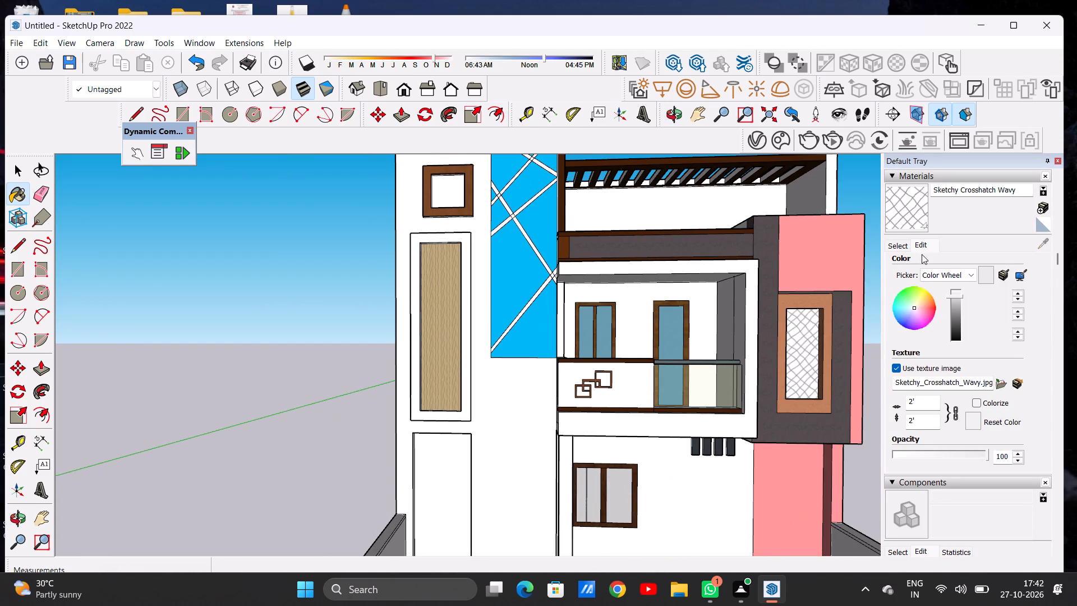
Browse the Patterns collection for another material.
left_click(899, 249)
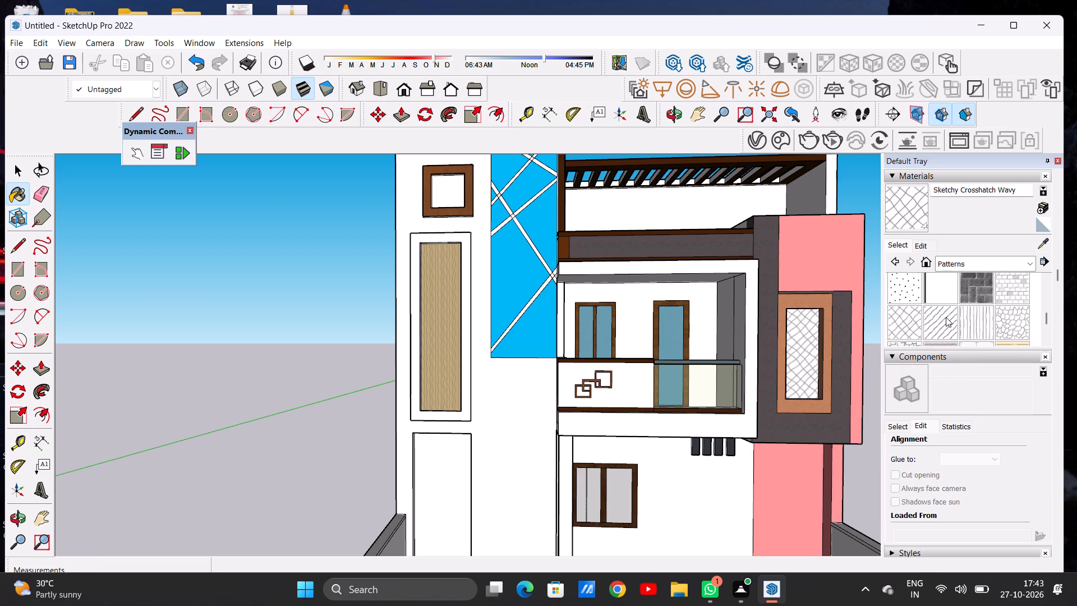
scroll(946, 317, "down", 2)
scroll(946, 317, "up", 1)
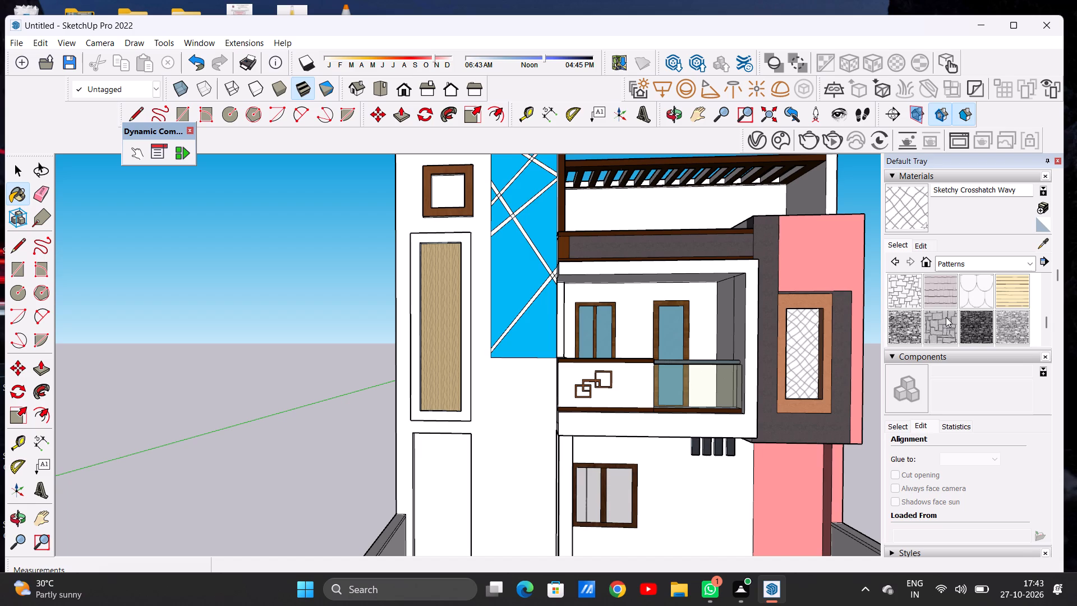
scroll(946, 317, "down", 3)
scroll(946, 317, "up", 2)
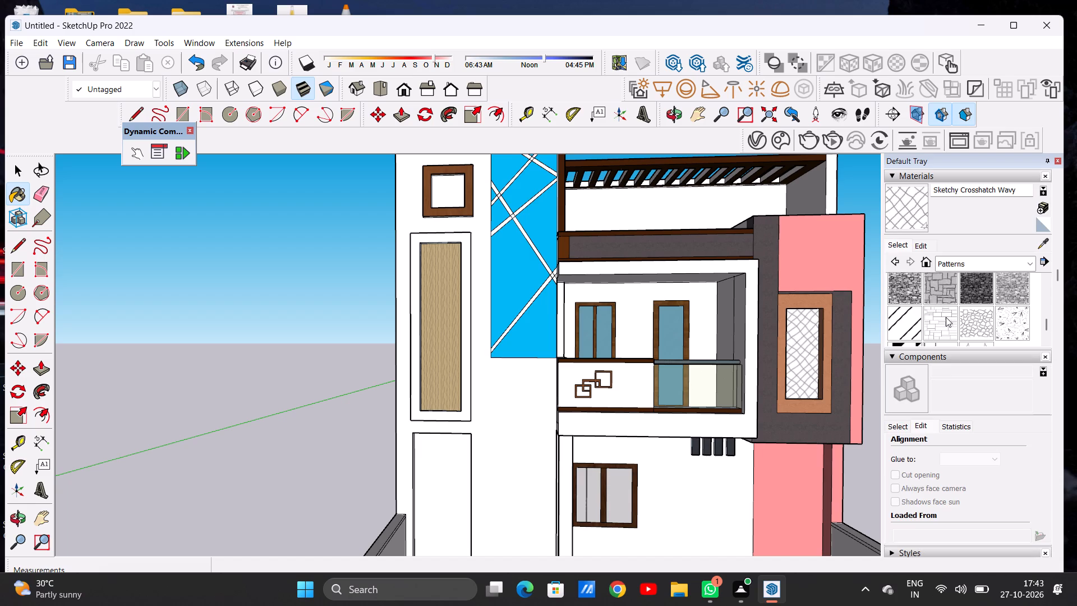
scroll(946, 317, "up", 1)
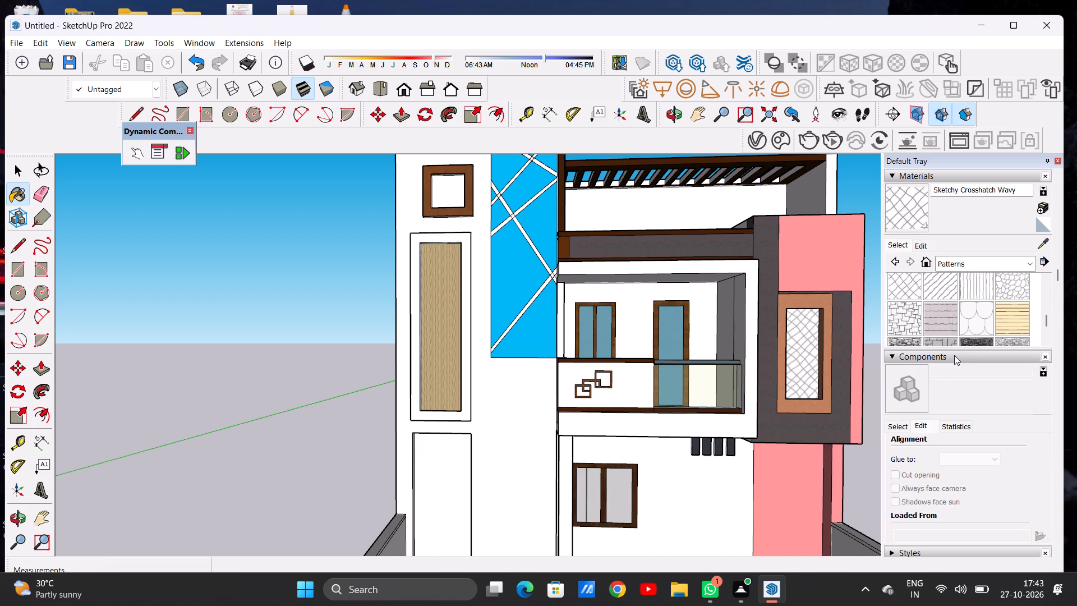
Repaint the inner face of the tower's tall upper recessed panel with Wallpaper Dog Bone from the Carpet, Fabrics, Leathers, Textiles collection.
left_click(951, 259)
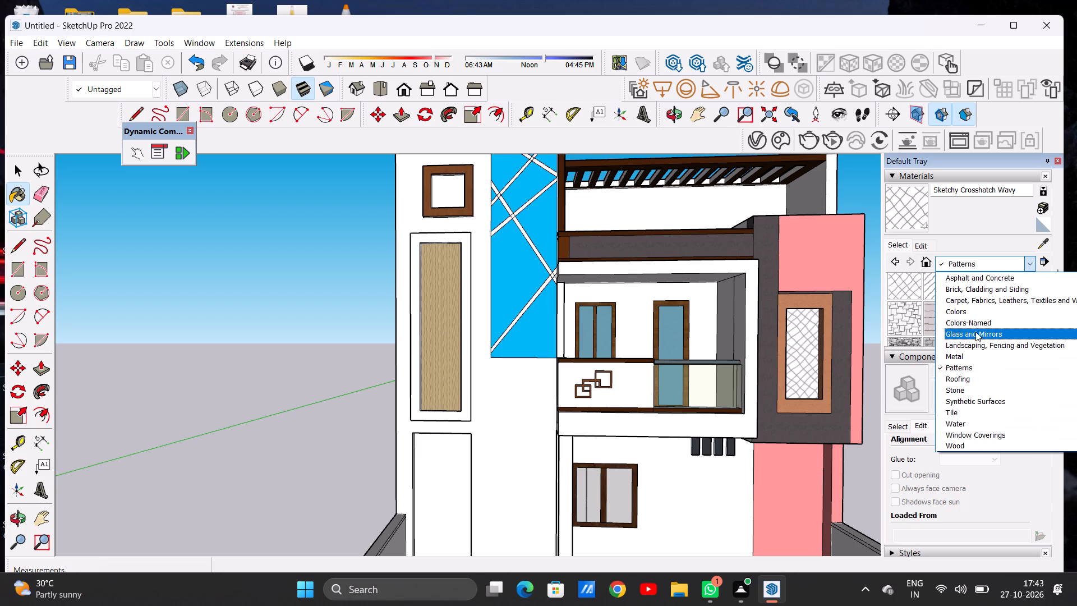
left_click(990, 303)
scroll(945, 310, "down", 3)
left_click(900, 293)
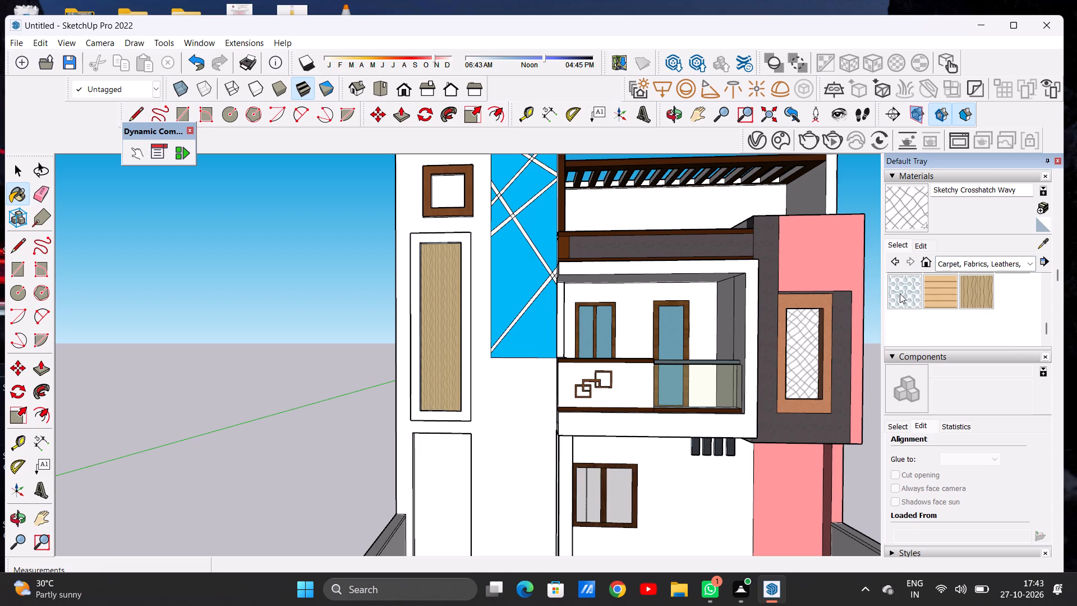
left_click(451, 333)
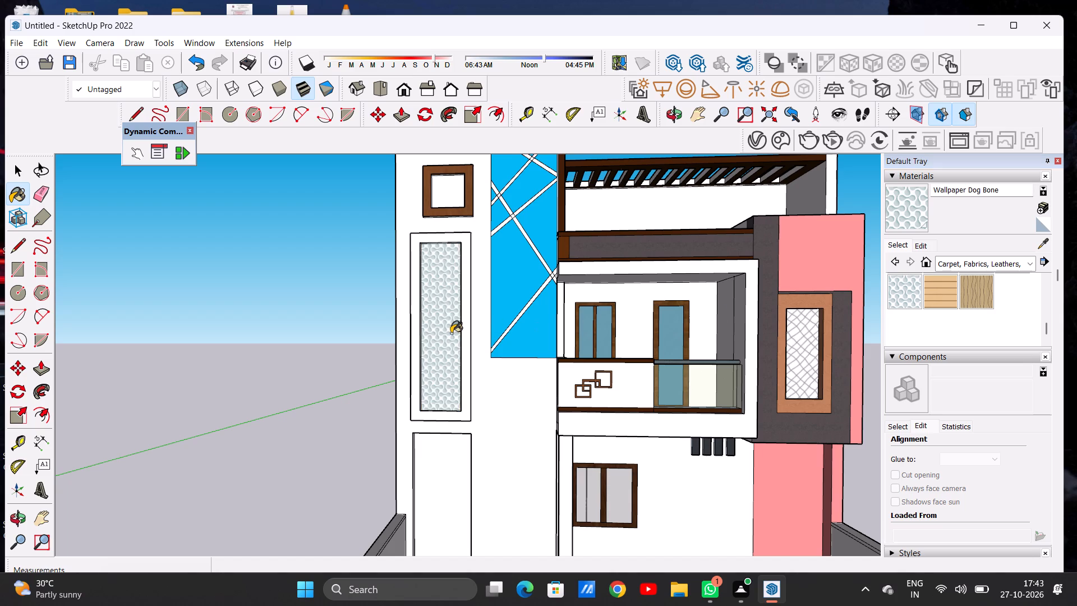
scroll(415, 353, "up", 1)
scroll(415, 353, "down", 1)
scroll(415, 353, "up", 6)
scroll(423, 351, "down", 1)
scroll(423, 351, "up", 2)
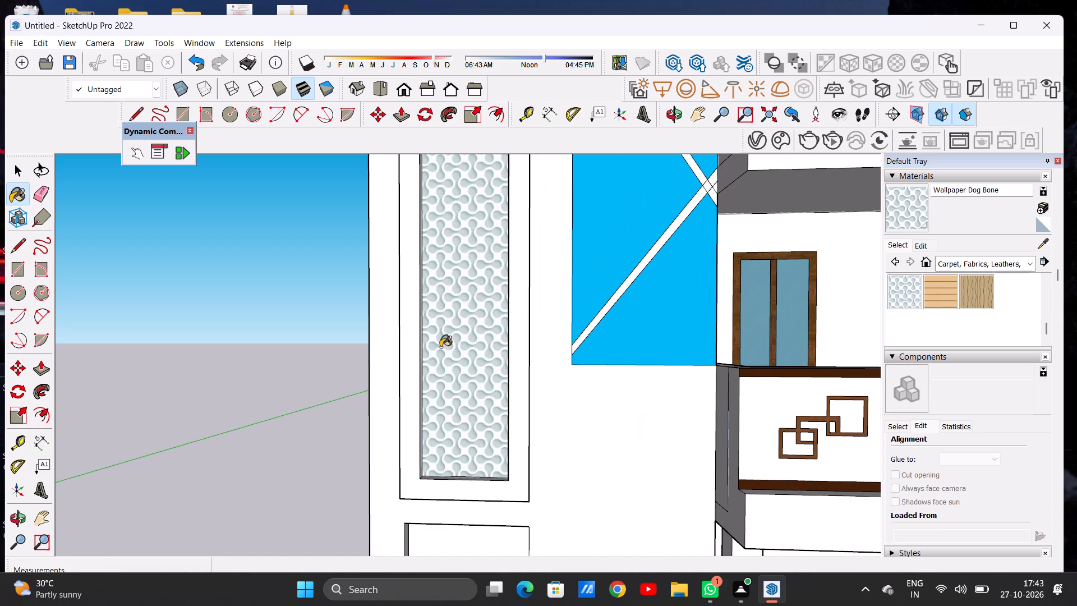
key("space")
Examine the tower's wallpaper panel and the crosshatch panel together across the whole front facade.
scroll(454, 337, "down", 7)
scroll(487, 320, "up", 1)
scroll(490, 320, "down", 3)
scroll(493, 319, "up", 1)
scroll(493, 319, "down", 2)
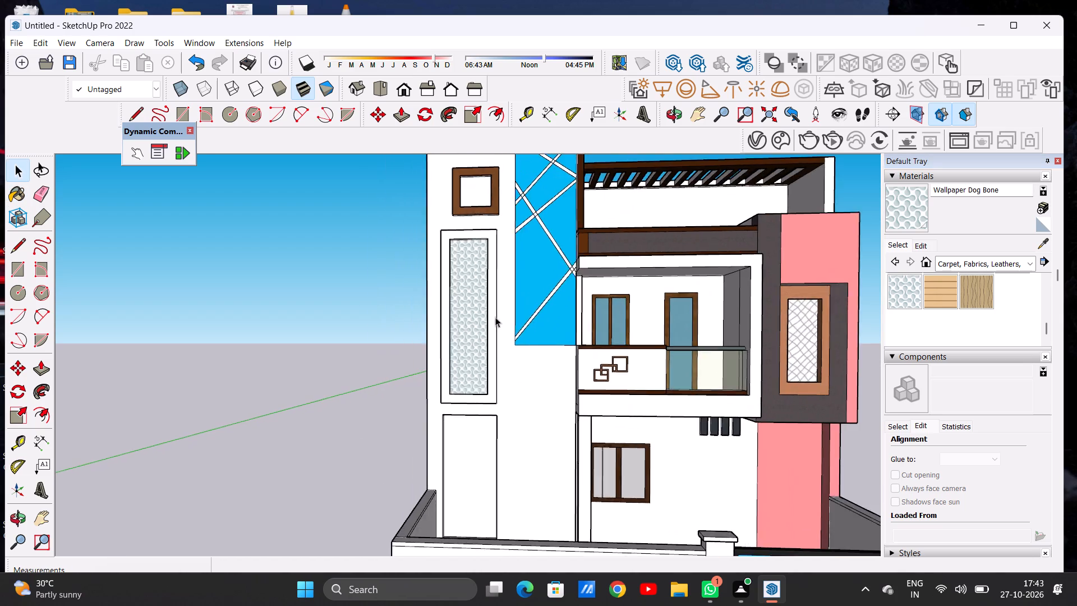
scroll(495, 317, "down", 3)
middle_click_drag(526, 315, 583, 327)
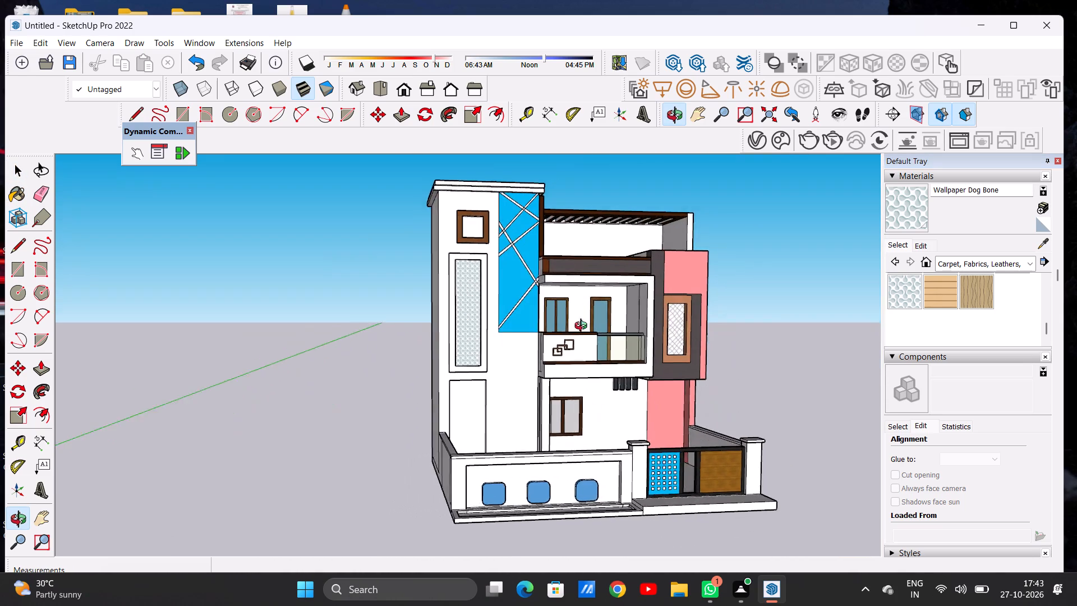
middle_click_drag(583, 327, 542, 334)
scroll(540, 335, "down", 2)
scroll(586, 316, "up", 3)
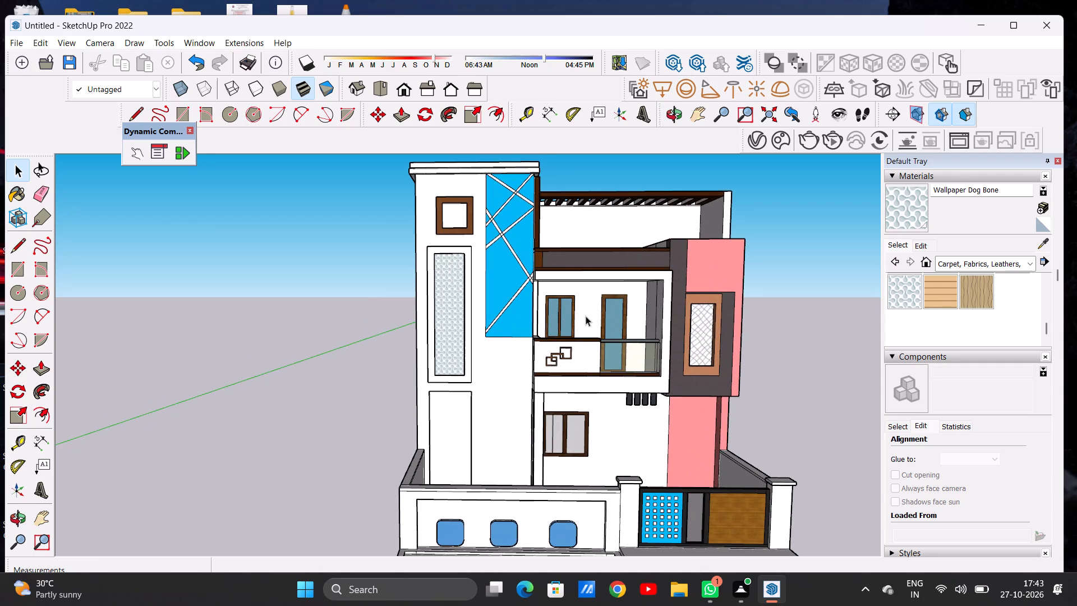
scroll(502, 337, "down", 6)
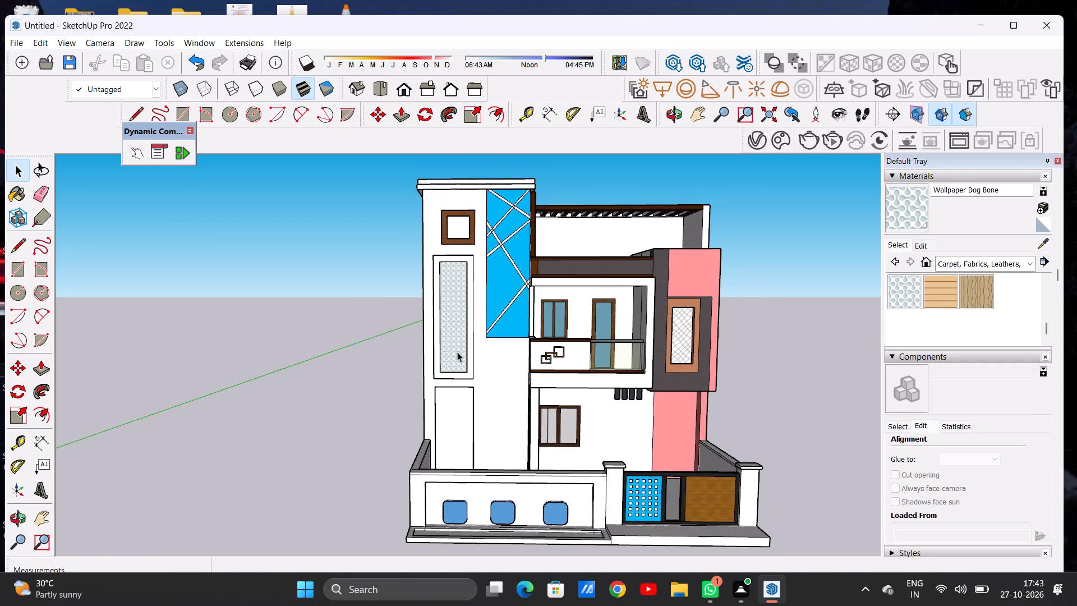
Paint one vertical side face of the tower's tall upper recess with Formica Laminate Dark from the Synthetic Surfaces collection.
scroll(457, 352, "down", 4)
scroll(458, 301, "up", 7)
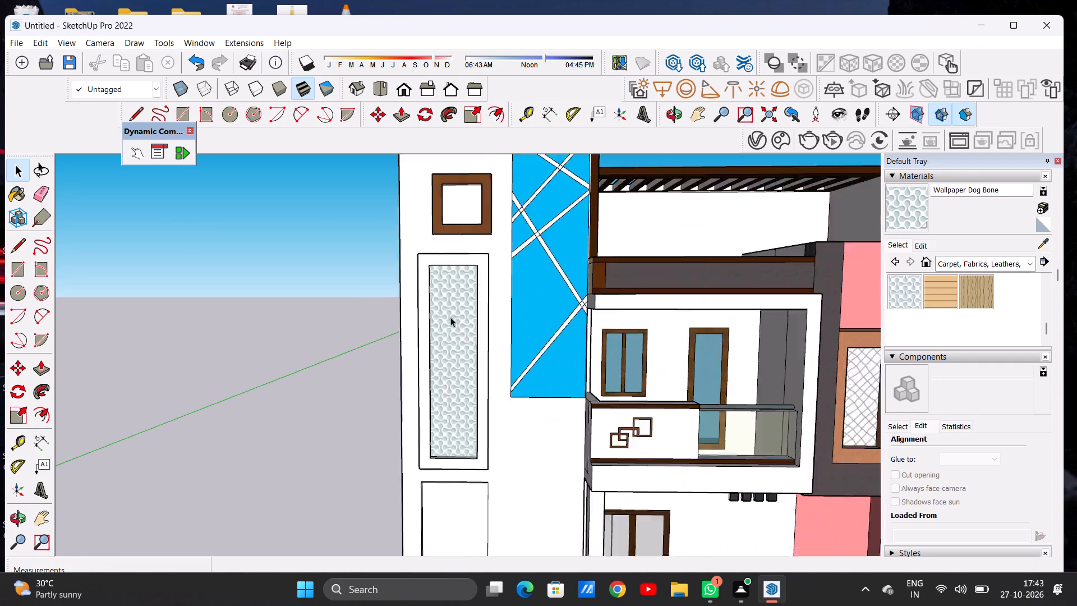
scroll(450, 317, "up", 11)
middle_click_drag(461, 329, 464, 348)
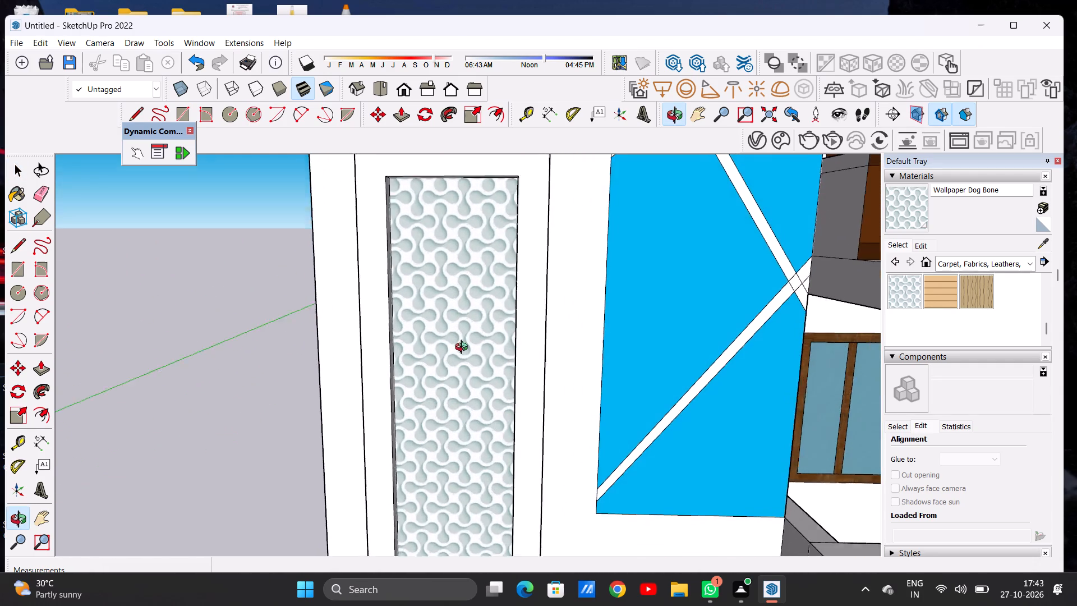
middle_click_drag(464, 348, 471, 339)
left_click(948, 261)
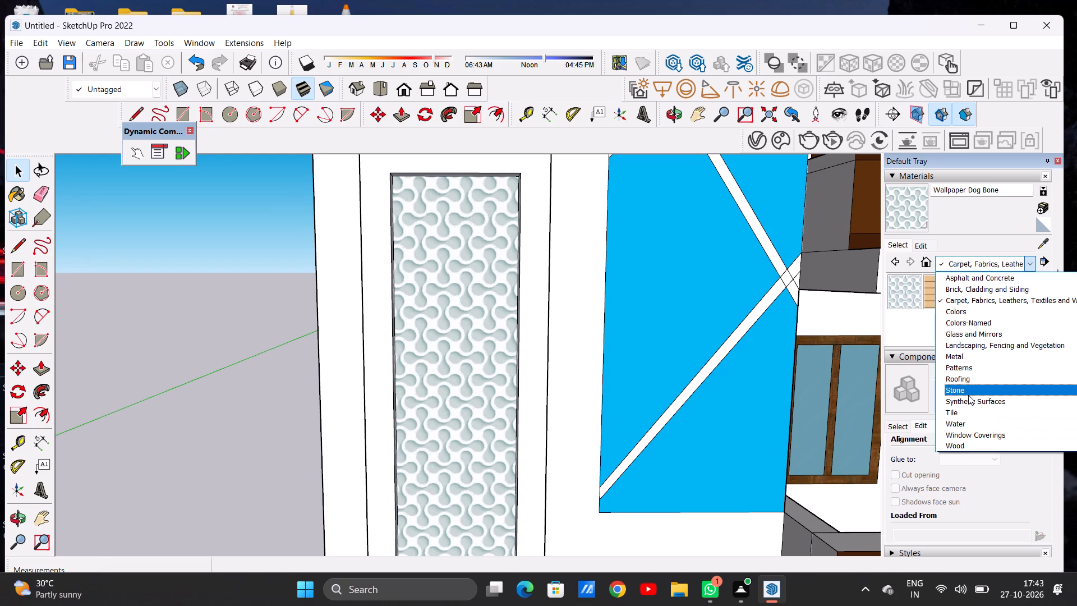
left_click(968, 402)
left_click(1004, 292)
middle_click_drag(644, 337, 568, 337)
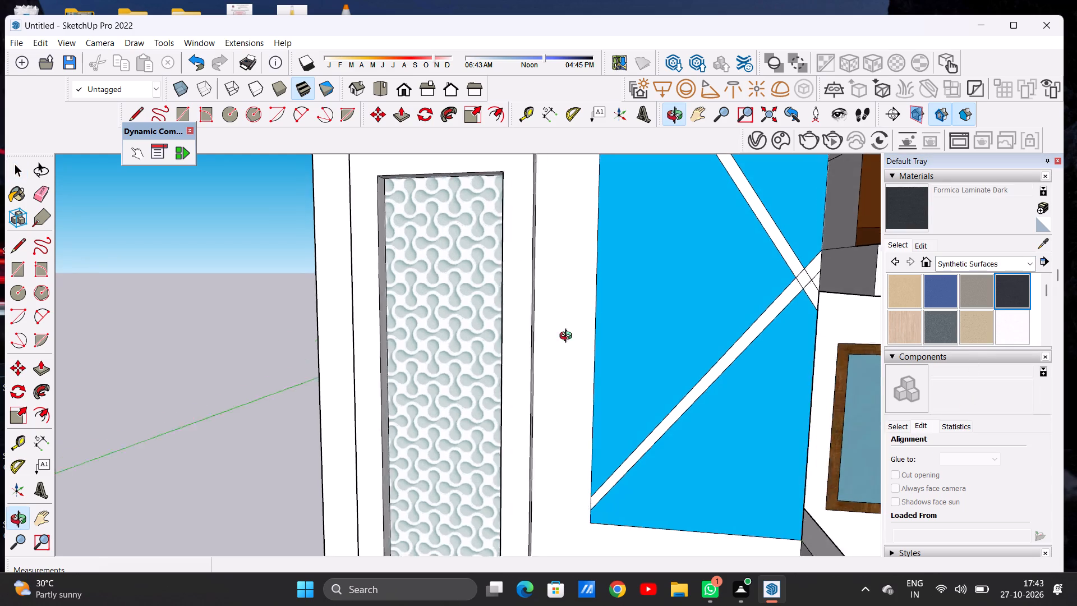
middle_click_drag(568, 337, 363, 347)
scroll(371, 327, "up", 3)
left_click(390, 319)
scroll(407, 334, "down", 5)
middle_click_drag(398, 346, 443, 345)
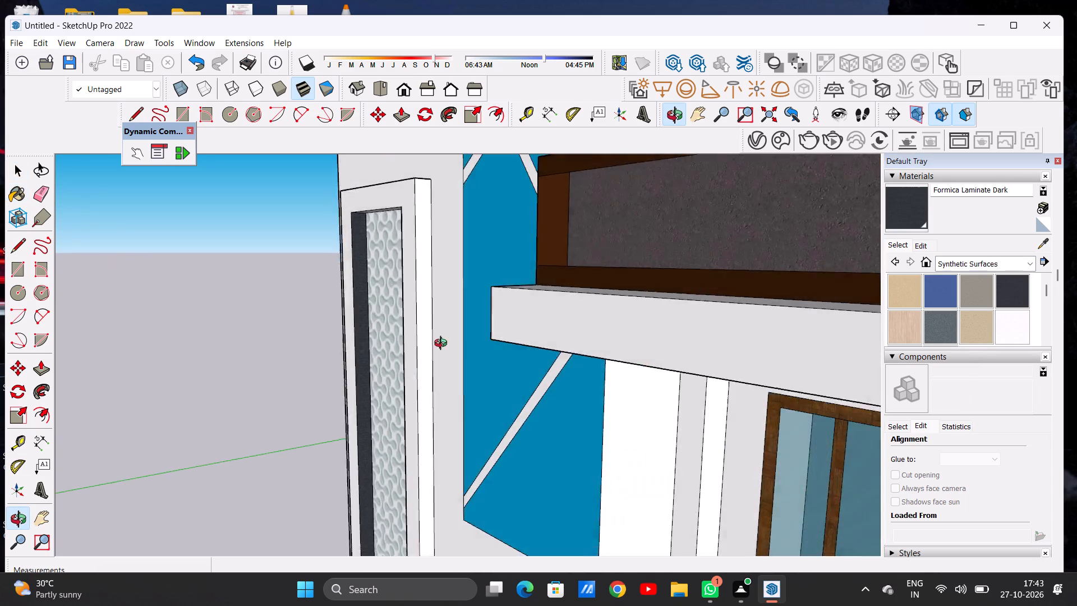
middle_click_drag(443, 345, 612, 344)
Paint the top face and the opposite vertical side face of the tall upper recess with Formica Laminate Dark.
scroll(610, 332, "down", 6)
scroll(636, 333, "up", 1)
scroll(638, 334, "down", 7)
scroll(466, 283, "up", 9)
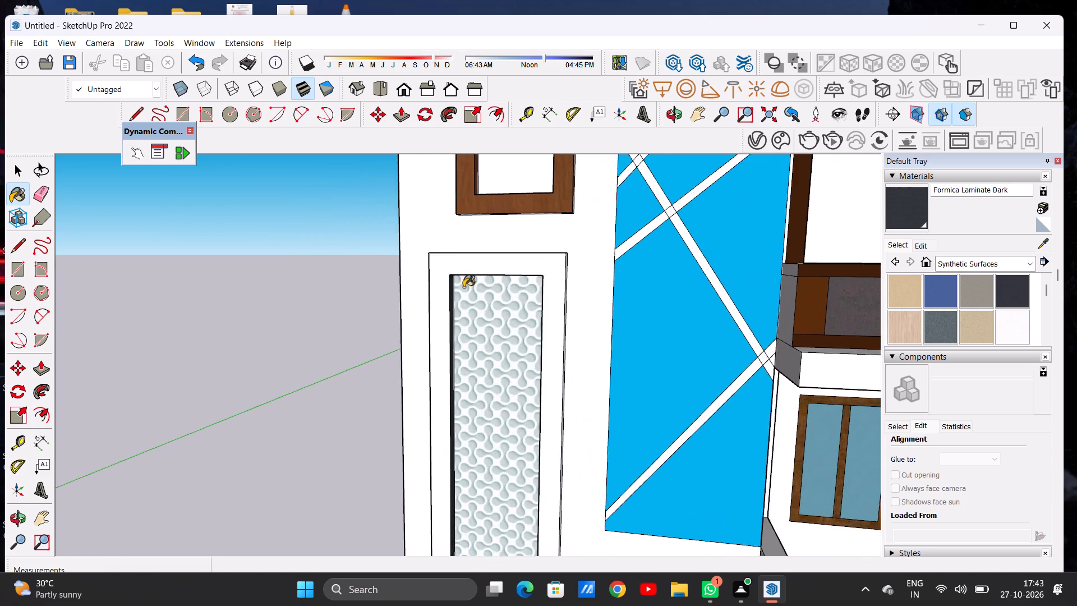
scroll(463, 287, "up", 5)
middle_click_drag(516, 338, 669, 234)
scroll(579, 289, "up", 6)
left_click(532, 283)
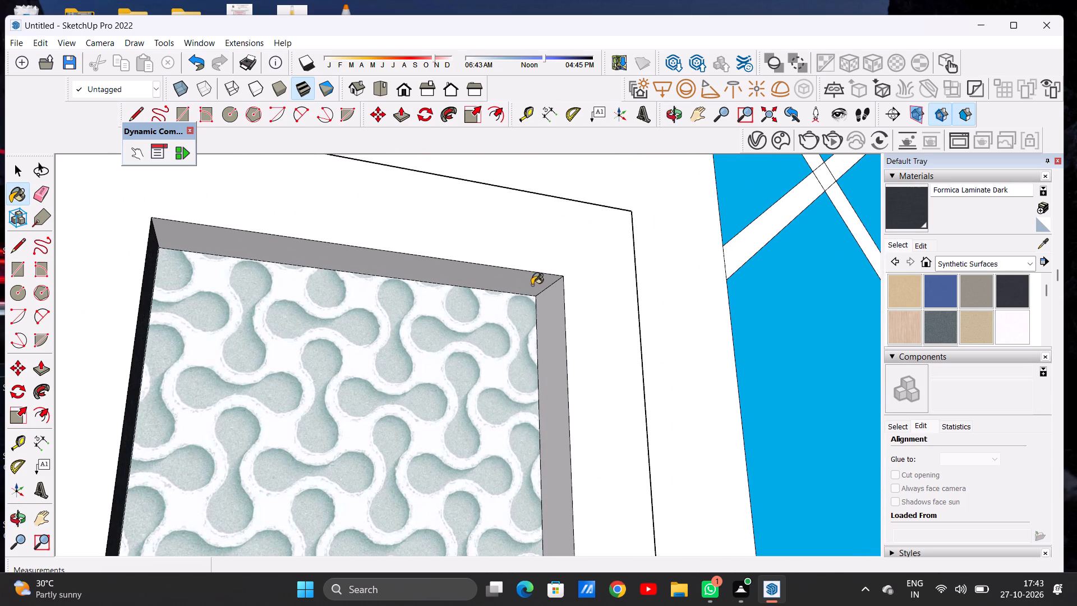
left_click(546, 309)
Paint the bottom face of the tower's tall upper recess with Formica Laminate Dark.
scroll(507, 278, "down", 20)
scroll(507, 278, "down", 2)
middle_click_drag(495, 398, 476, 489)
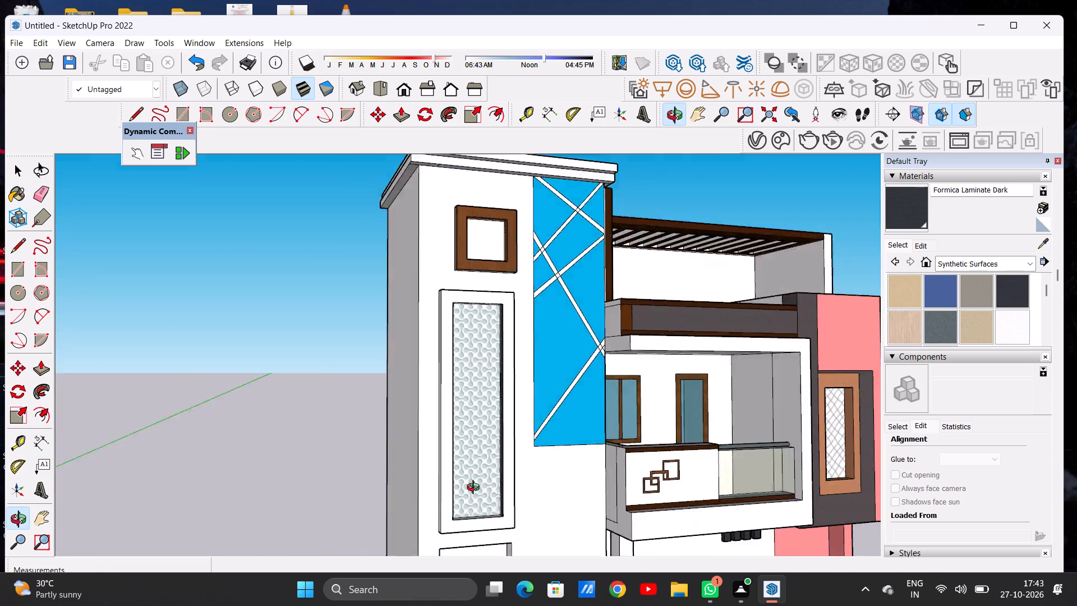
middle_click_drag(476, 489, 471, 545)
scroll(476, 538, "up", 12)
left_click(489, 520)
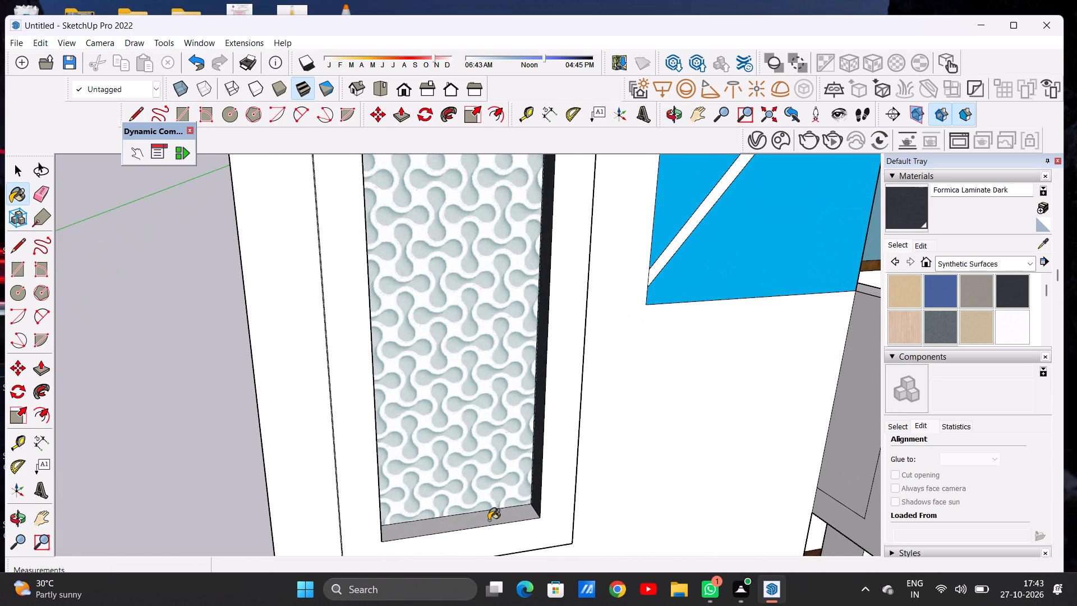
key("space")
Paint the pane inside the tower's square wood-framed window with Translucent Glass Blue from the Glass and Mirrors collection.
scroll(508, 496, "down", 14)
middle_click_drag(541, 448, 485, 330)
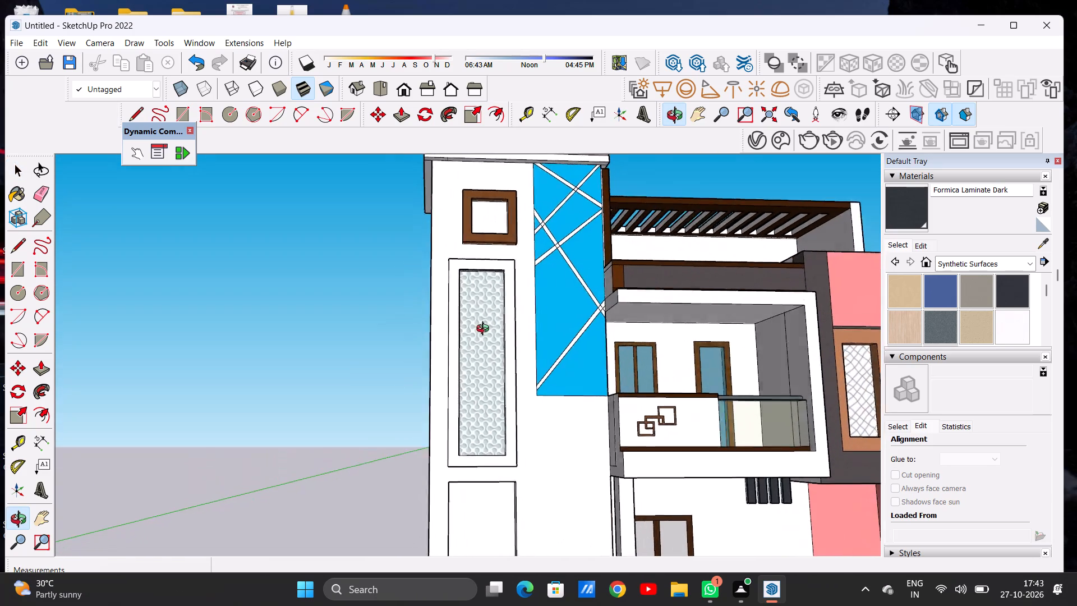
middle_click_drag(485, 330, 470, 335)
scroll(474, 346, "down", 13)
scroll(473, 323, "up", 13)
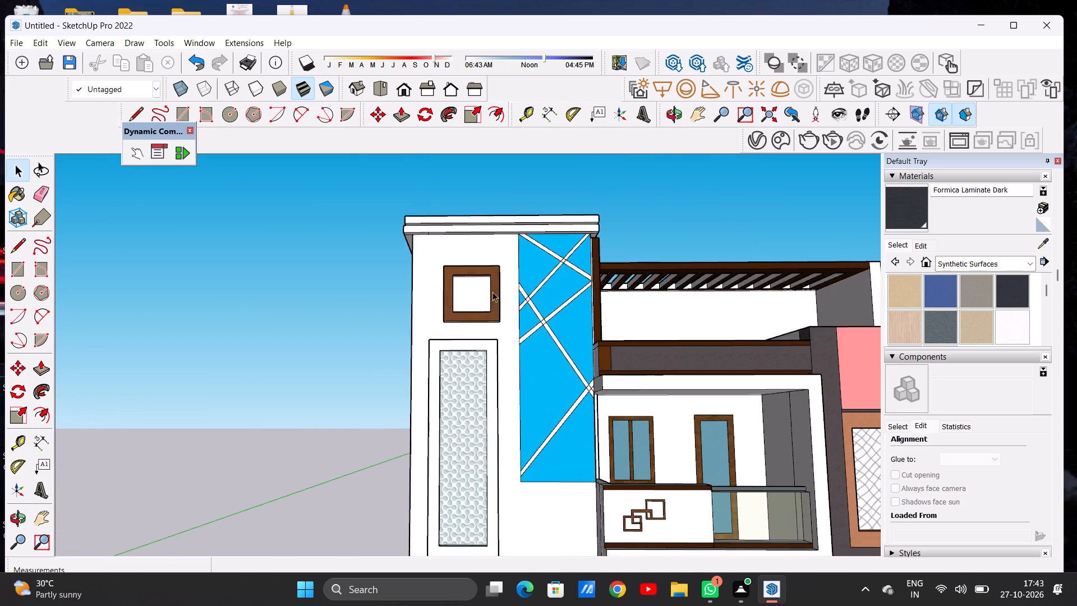
scroll(493, 292, "up", 8)
middle_click_drag(476, 290, 475, 307)
scroll(475, 307, "up", 2)
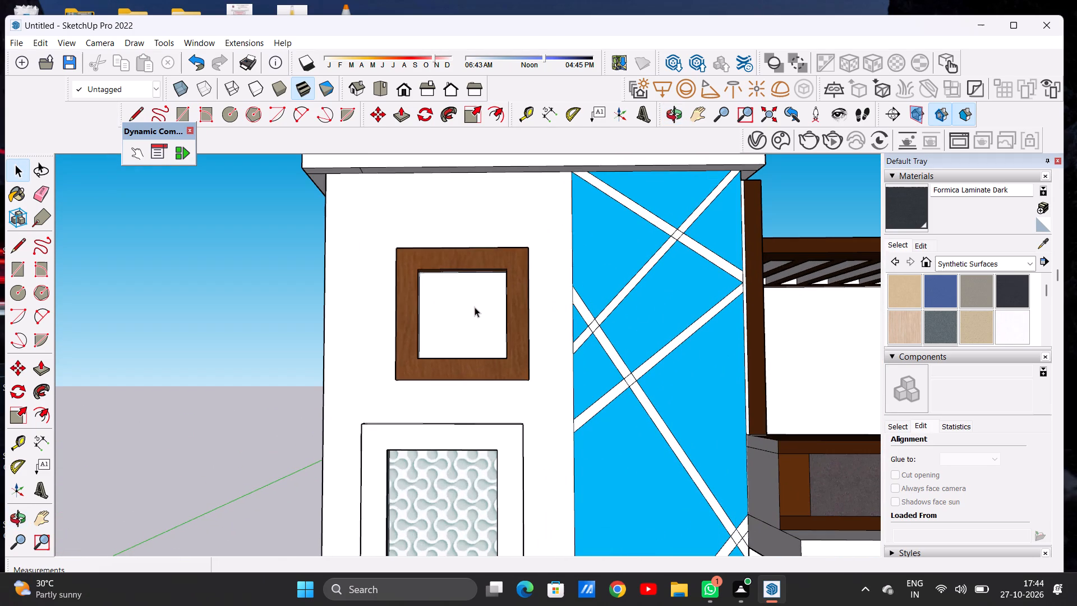
left_click(962, 267)
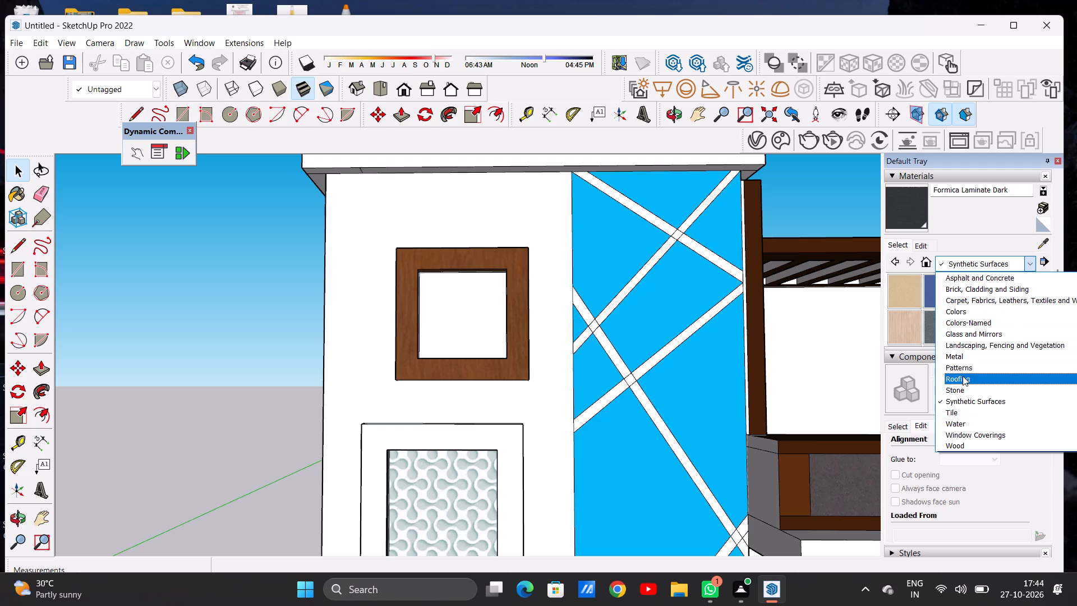
left_click(966, 334)
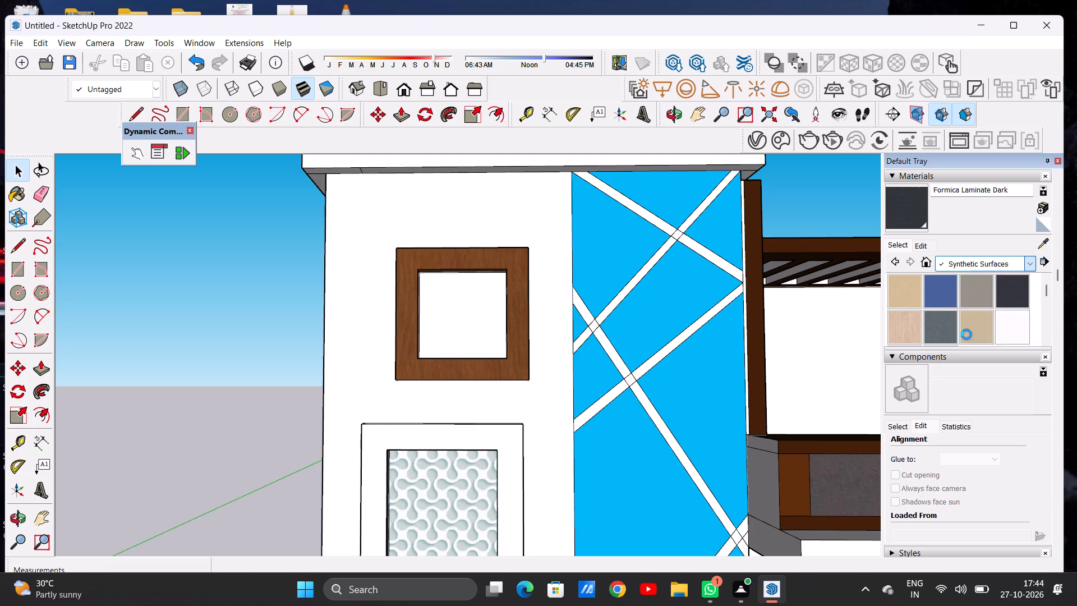
left_click(1021, 286)
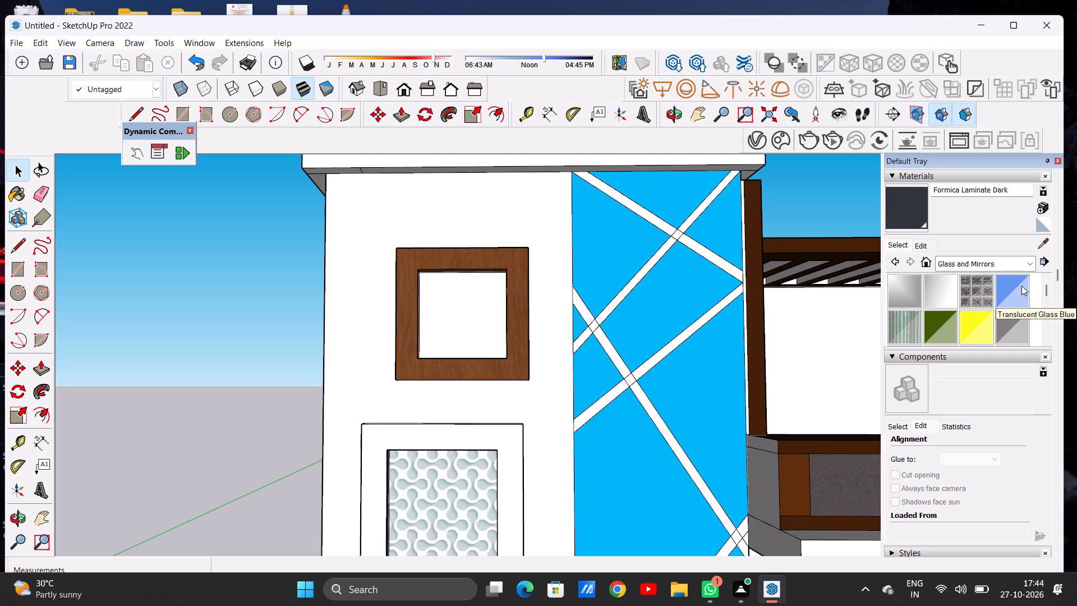
left_click(443, 320)
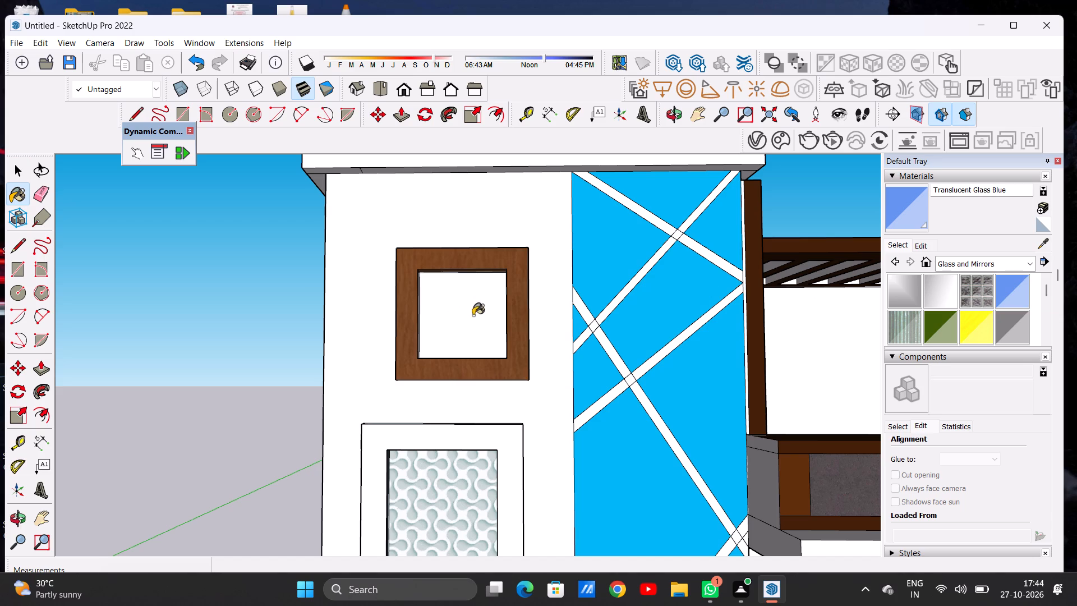
Darken the colour of the Translucent Glass Blue material on the tower's square window slightly.
scroll(468, 323, "down", 12)
middle_click_drag(461, 326, 379, 340)
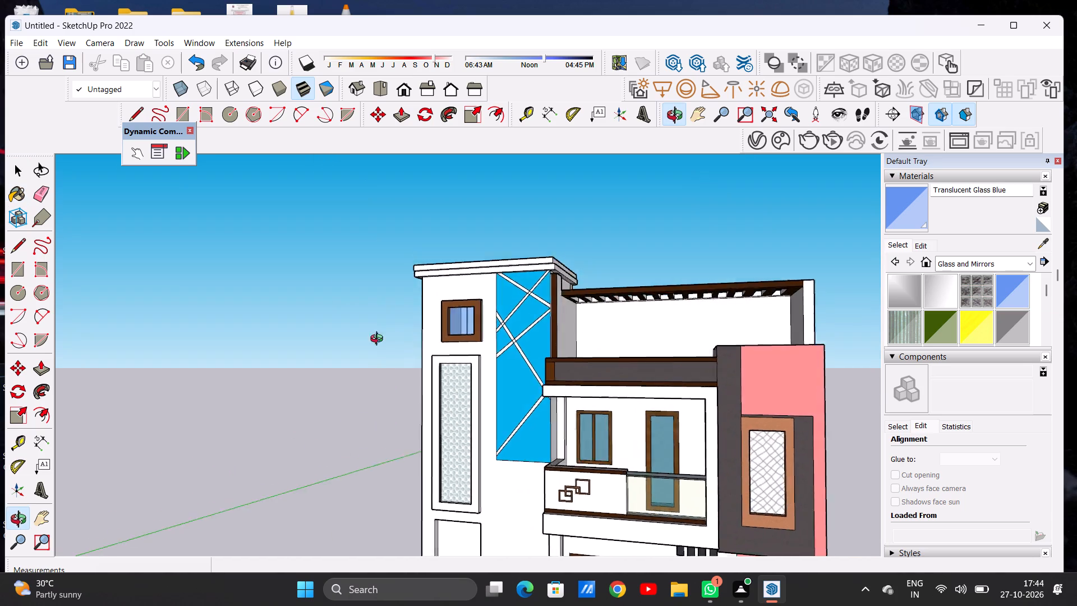
middle_click_drag(379, 340, 478, 322)
middle_click_drag(478, 322, 469, 339)
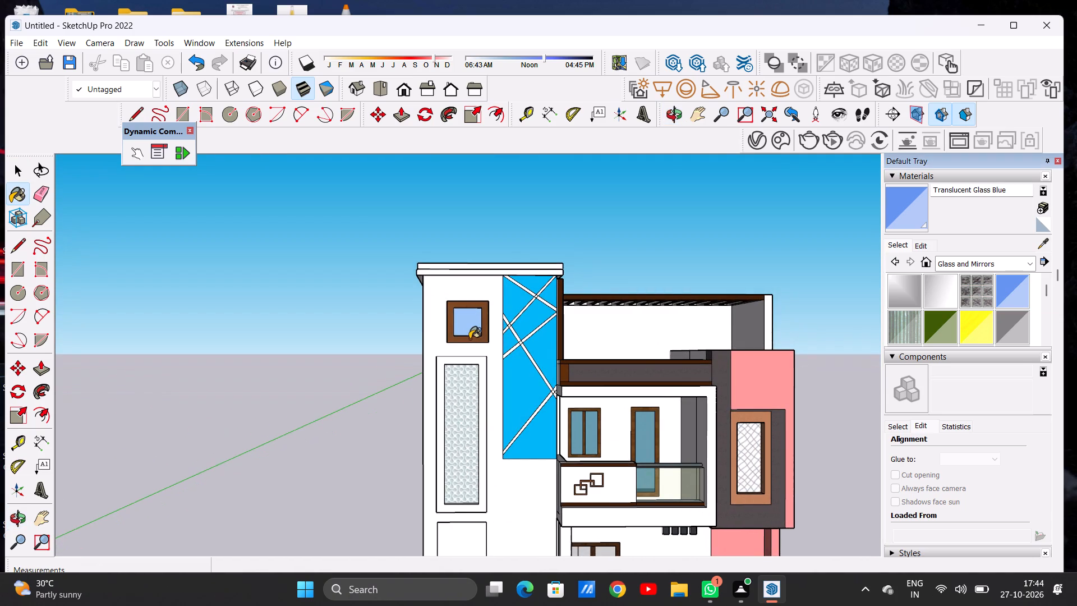
left_click(924, 245)
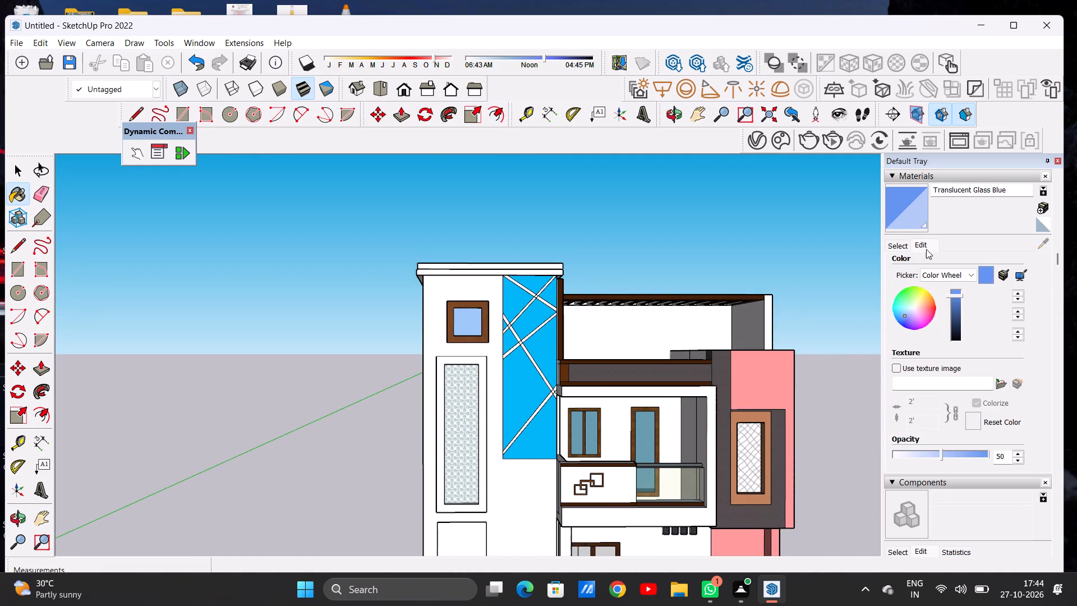
left_click(952, 300)
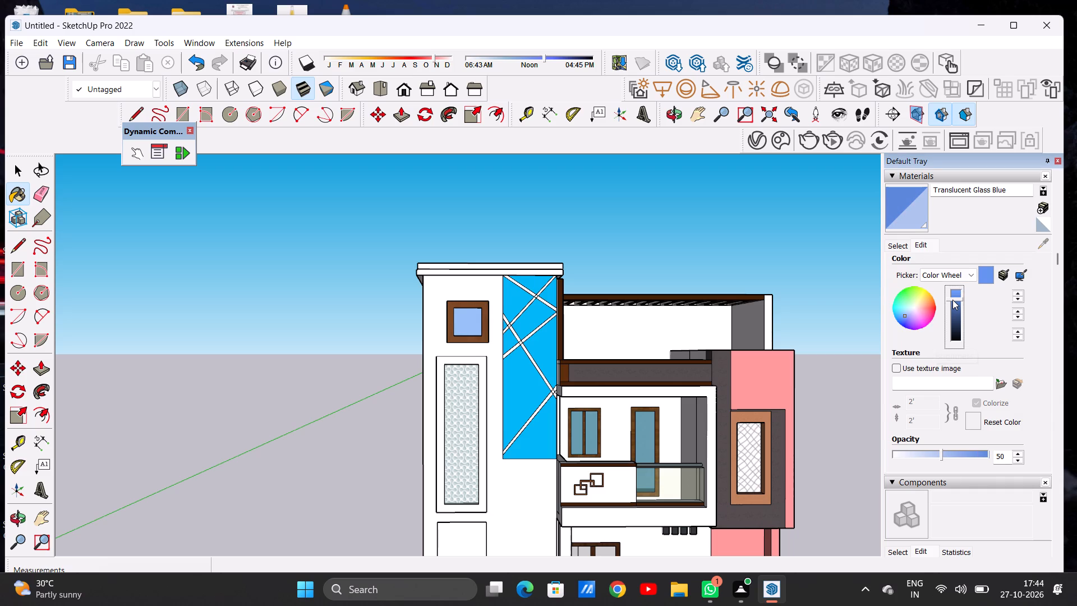
left_click(956, 305)
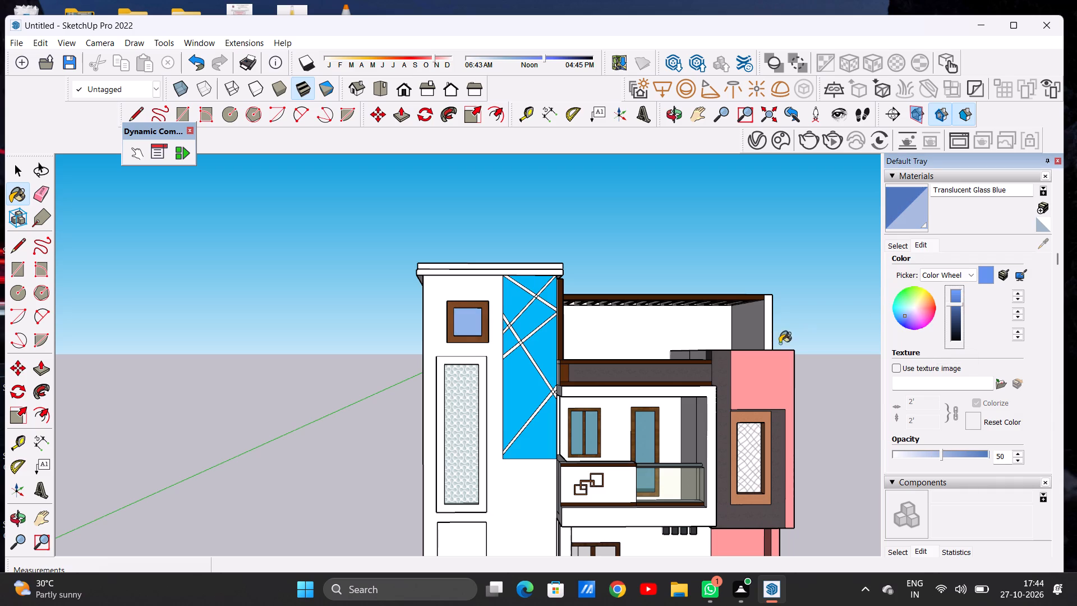
Examine the darkened window glass and recess trim against the whole front facade and balcony.
scroll(616, 350, "down", 9)
middle_click_drag(651, 351, 606, 364)
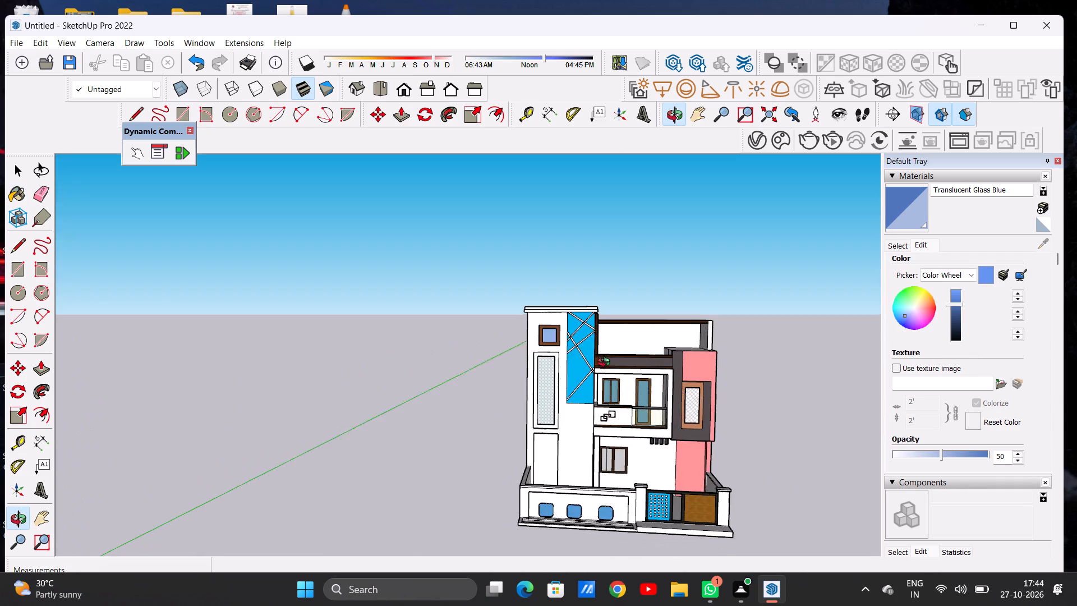
middle_click_drag(606, 364, 607, 362)
key("space")
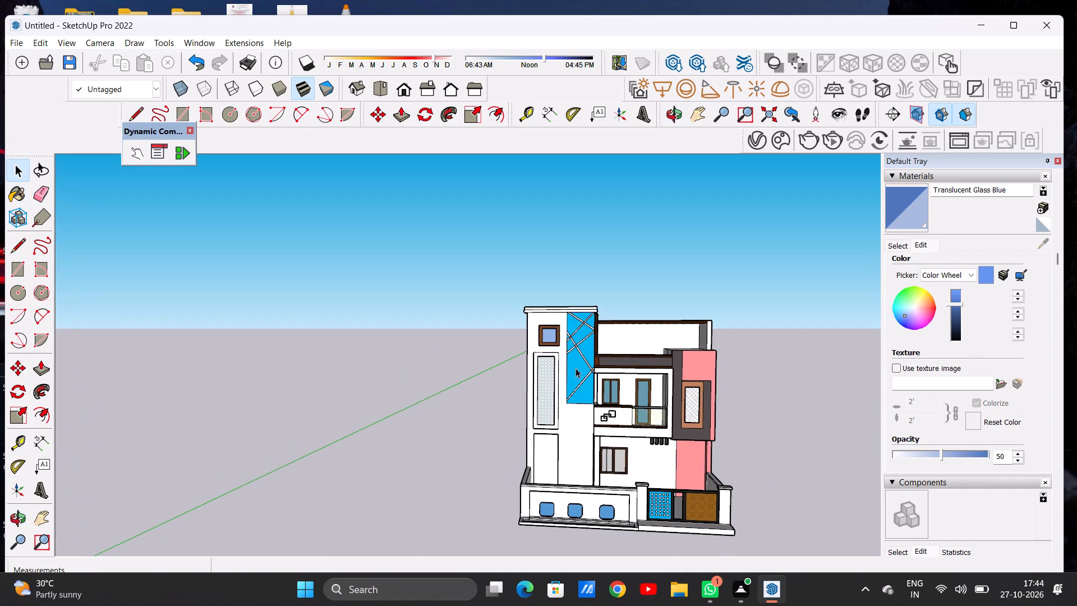
scroll(571, 365, "down", 5)
scroll(591, 423, "up", 4)
scroll(606, 382, "down", 1)
scroll(606, 380, "up", 14)
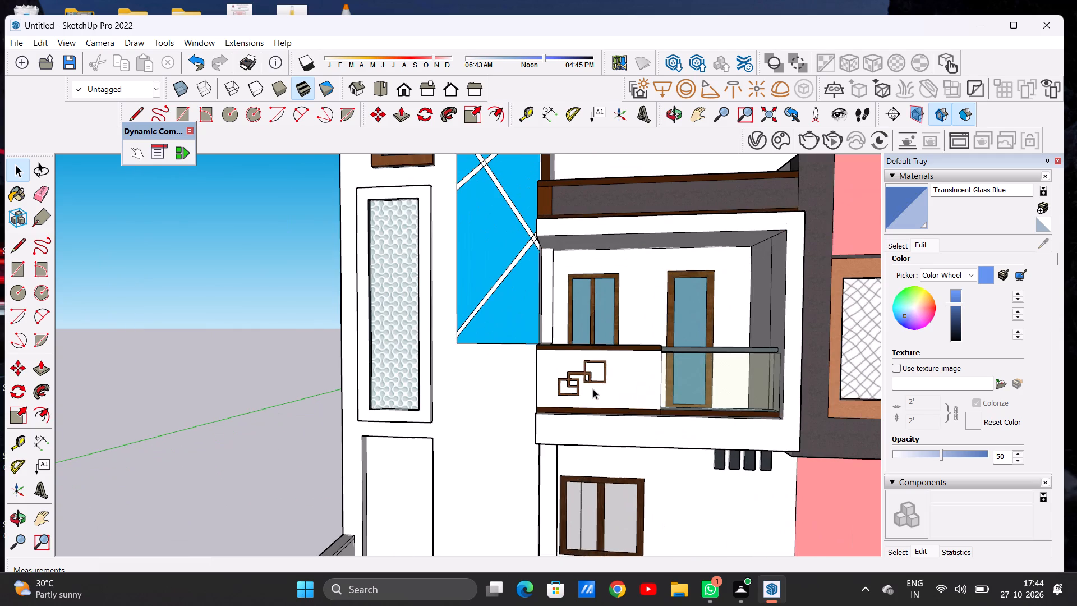
scroll(593, 380, "down", 8)
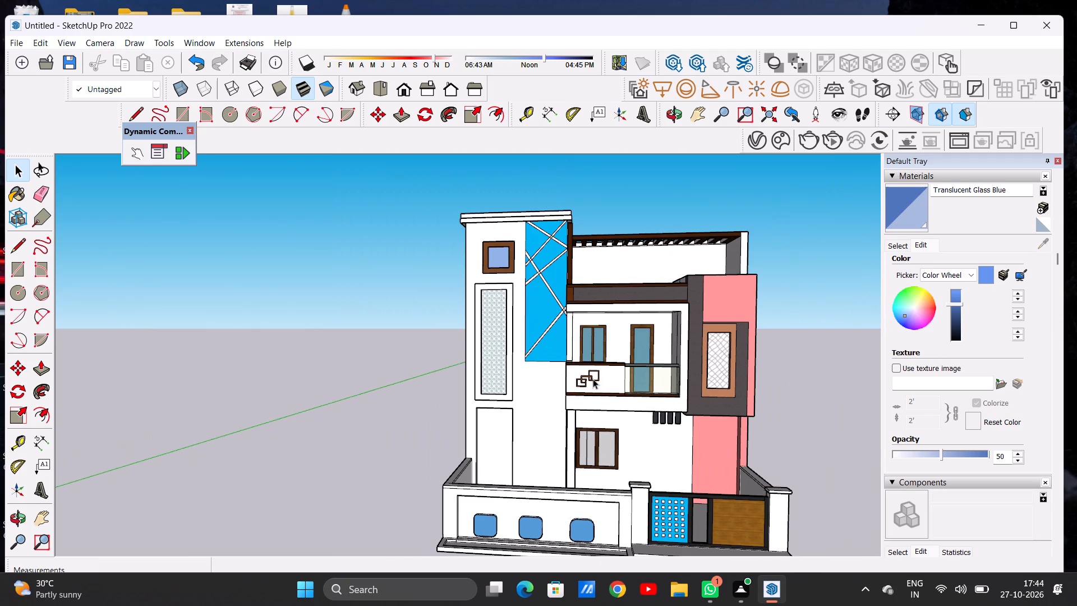
scroll(593, 378, "down", 2)
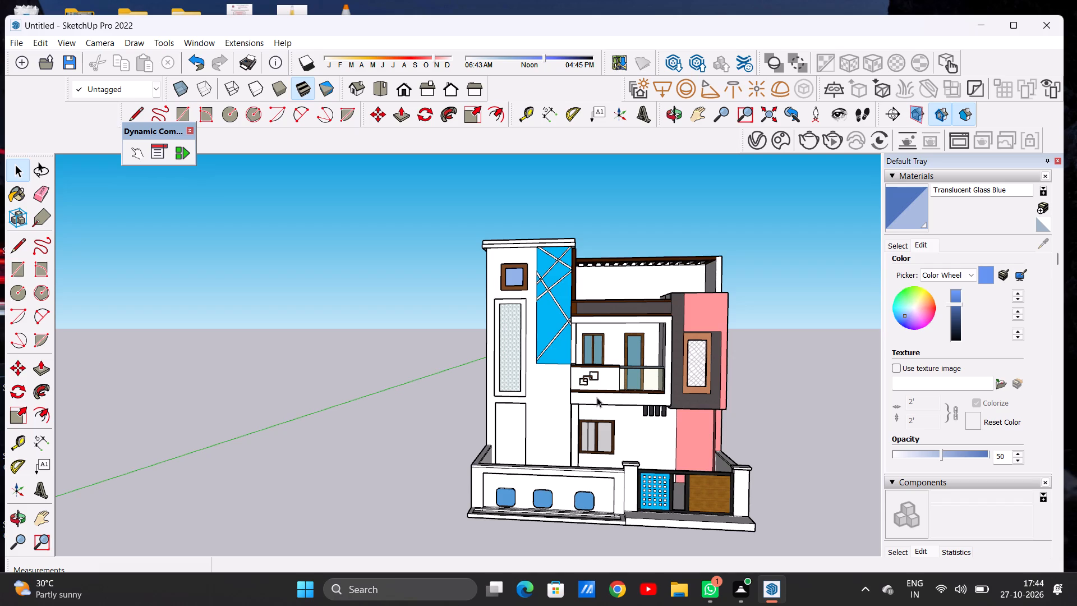
Paint the long planter bed at the foot of the front boundary wall with Grass Dark Green from the Landscaping, Fencing and Vegetation collection.
scroll(515, 381, "down", 5)
scroll(516, 534, "up", 20)
scroll(516, 534, "up", 4)
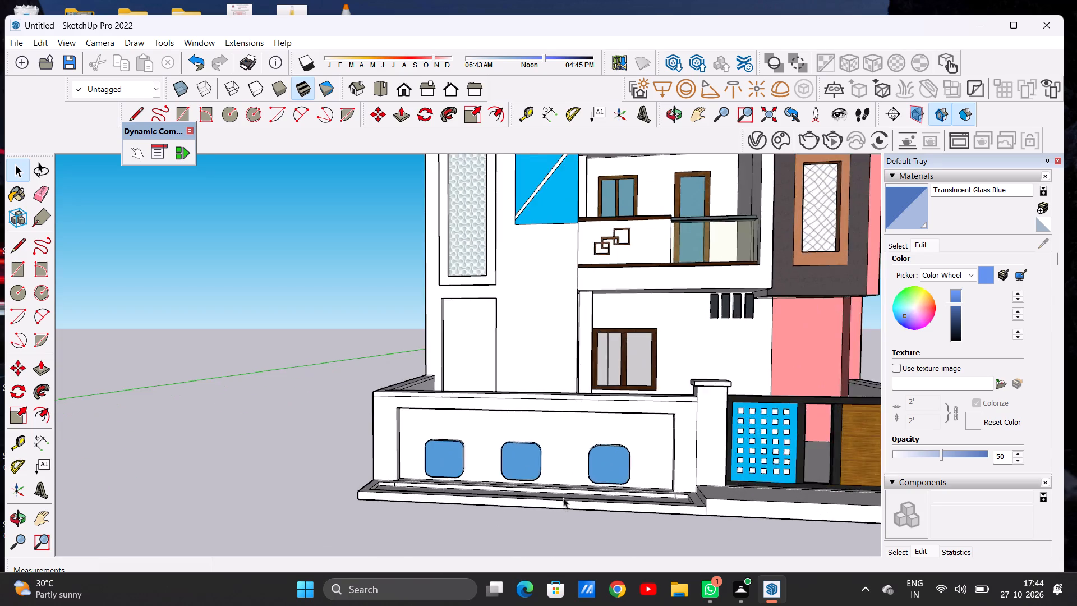
scroll(563, 498, "up", 5)
middle_click_drag(539, 468, 539, 553)
scroll(490, 439, "down", 5)
scroll(567, 484, "up", 13)
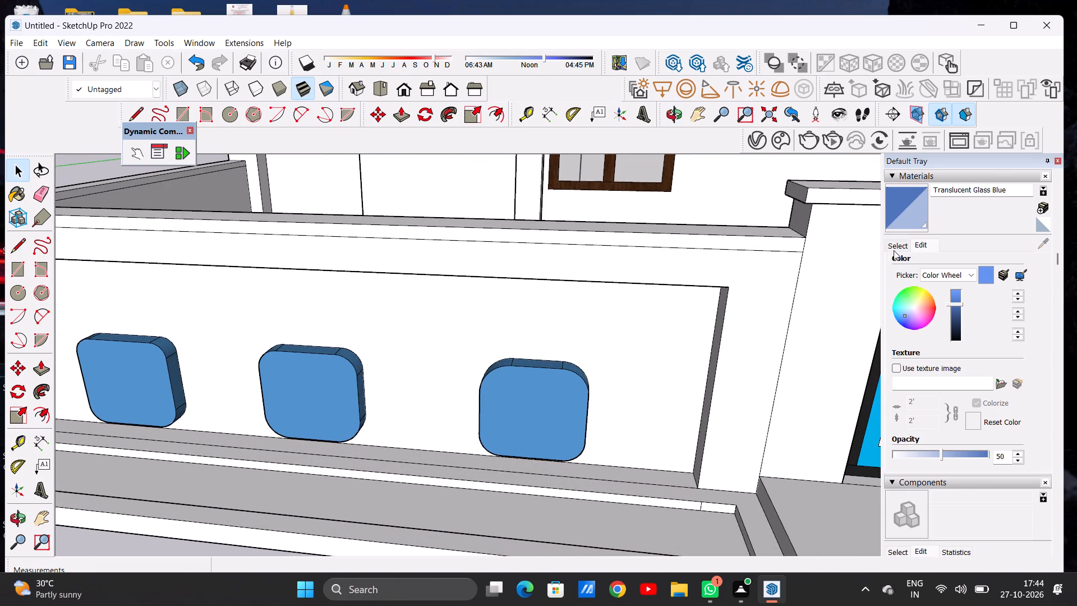
left_click(894, 250)
left_click(960, 262)
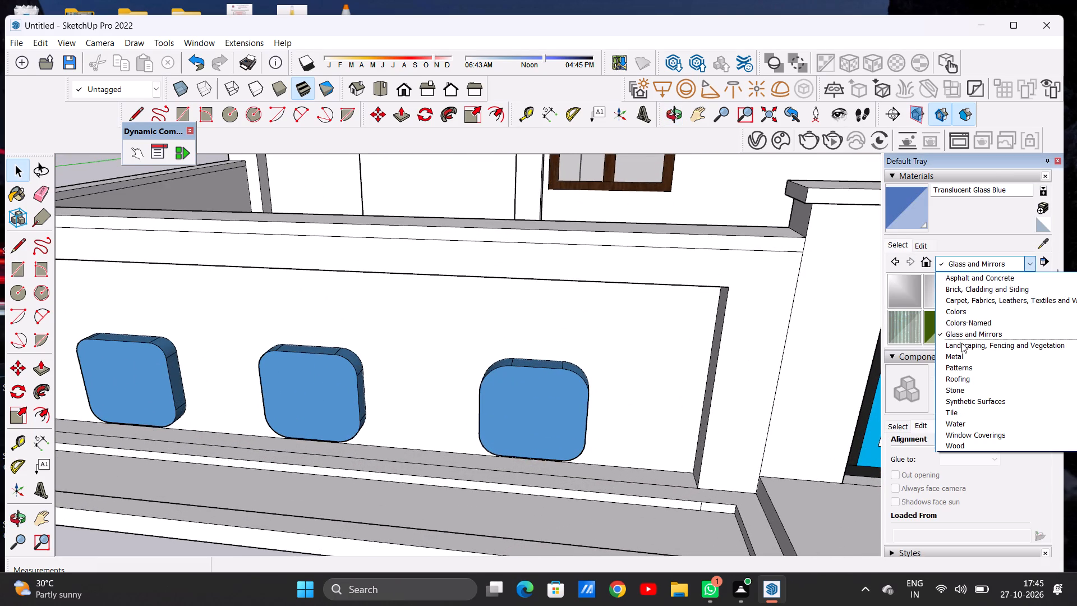
left_click(961, 343)
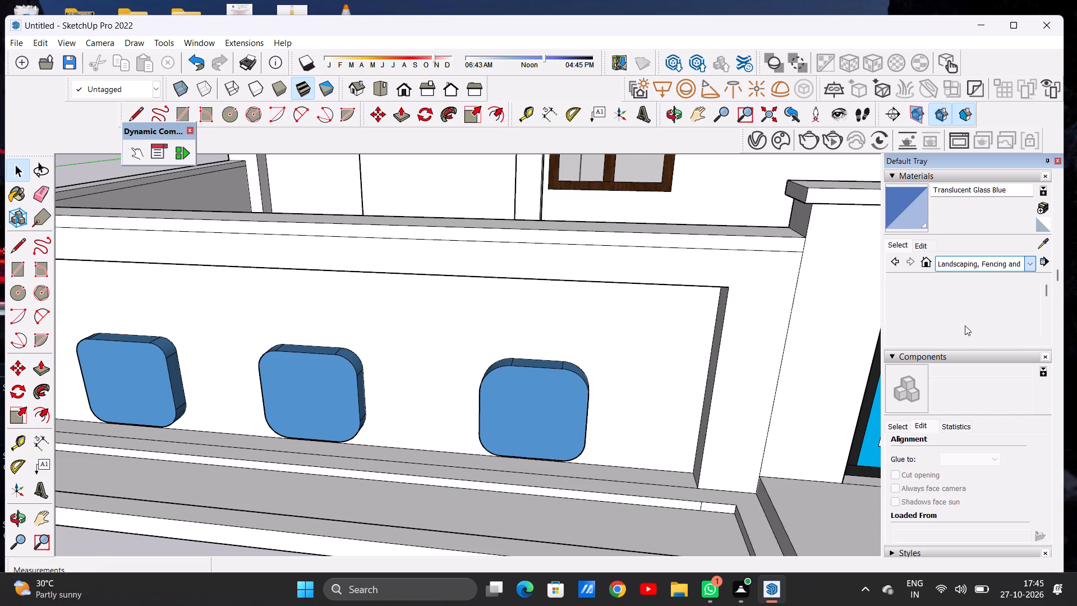
scroll(964, 320, "down", 3)
scroll(963, 313, "up", 2)
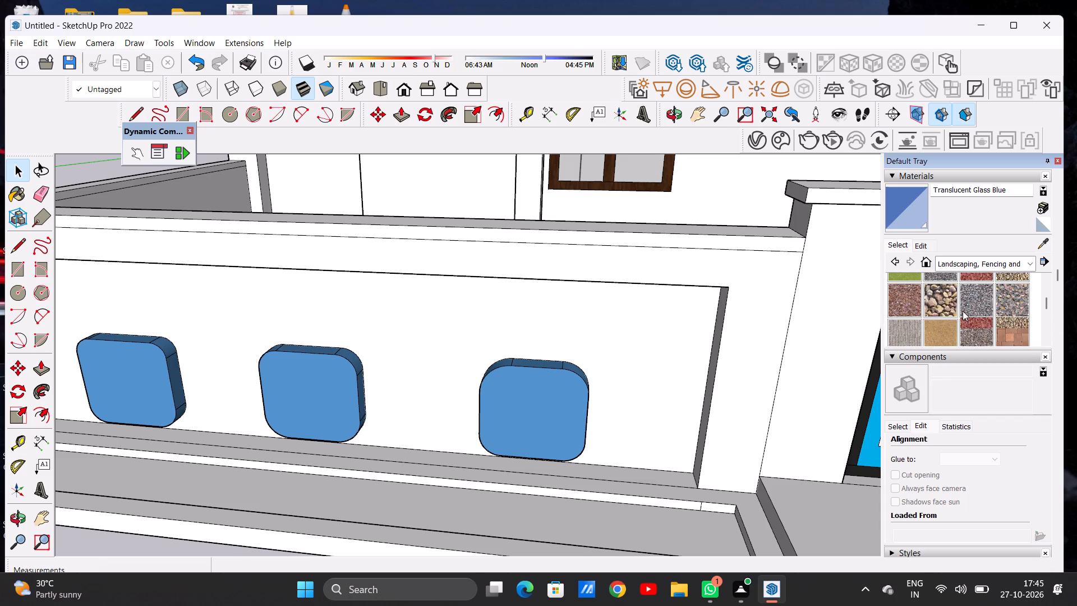
left_click(1008, 296)
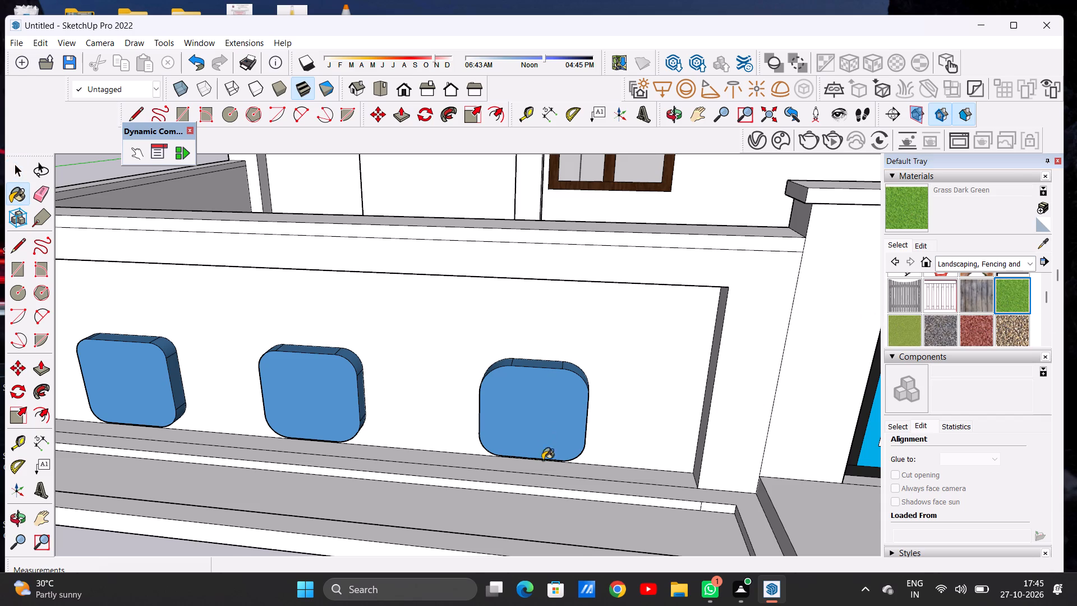
left_click(522, 518)
scroll(536, 428, "down", 2)
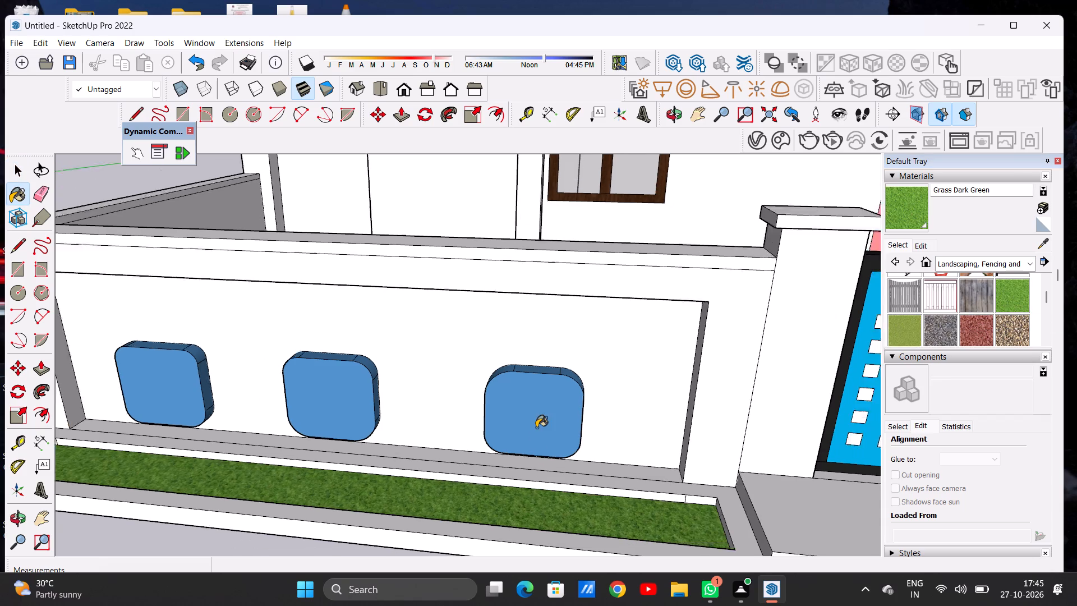
scroll(536, 428, "down", 9)
scroll(573, 458, "up", 10)
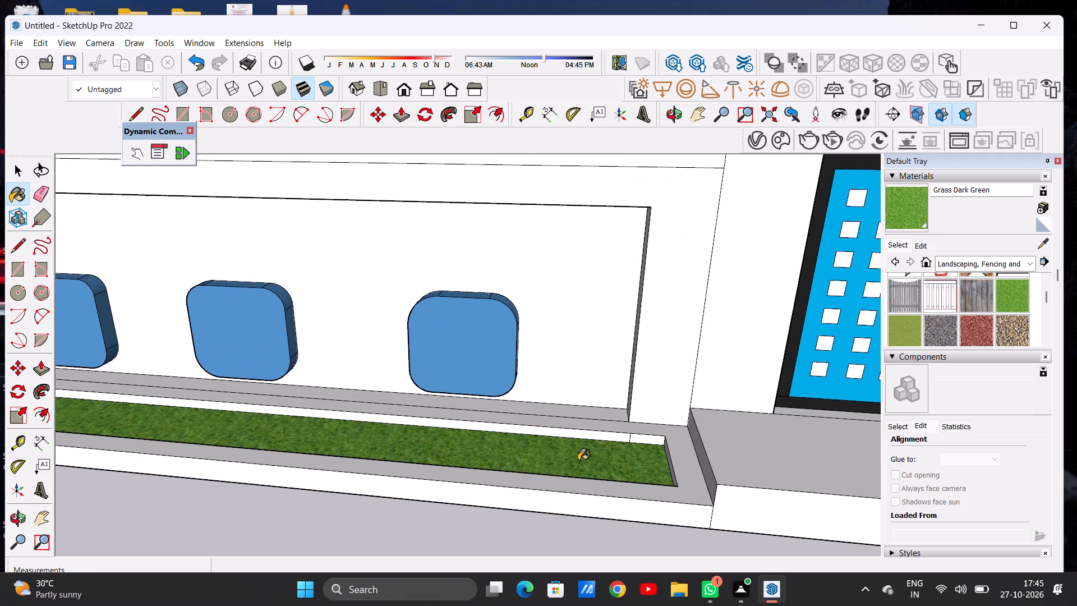
key("space")
scroll(578, 461, "up", 10)
scroll(550, 456, "down", 4)
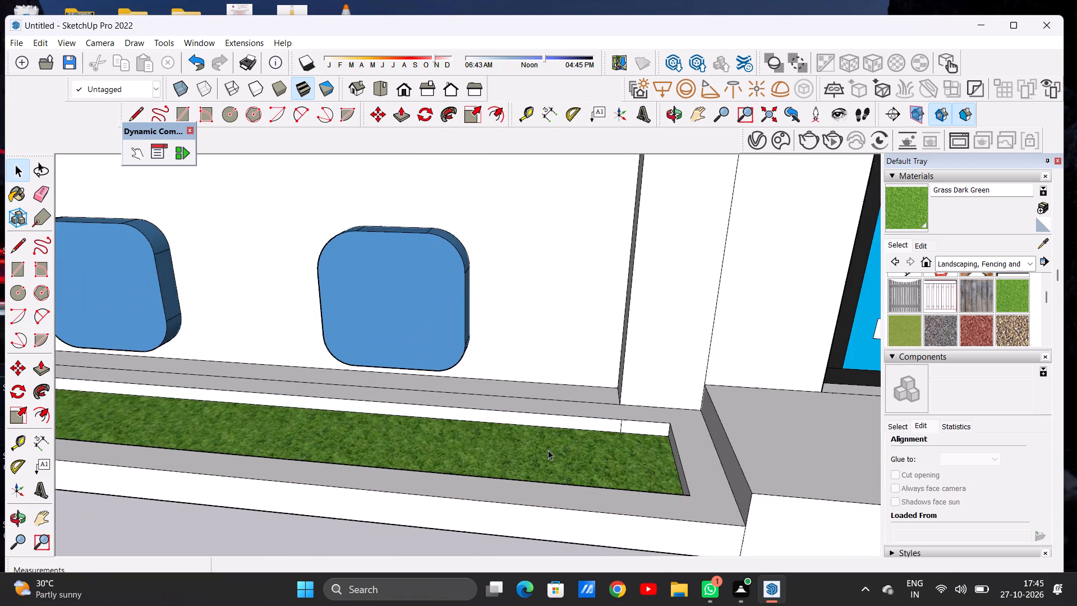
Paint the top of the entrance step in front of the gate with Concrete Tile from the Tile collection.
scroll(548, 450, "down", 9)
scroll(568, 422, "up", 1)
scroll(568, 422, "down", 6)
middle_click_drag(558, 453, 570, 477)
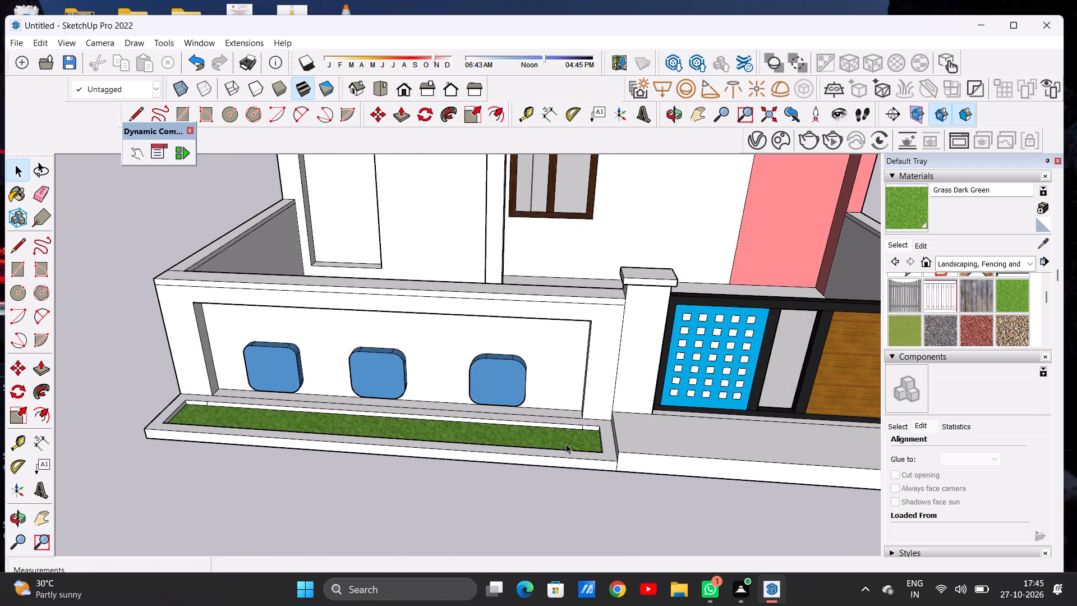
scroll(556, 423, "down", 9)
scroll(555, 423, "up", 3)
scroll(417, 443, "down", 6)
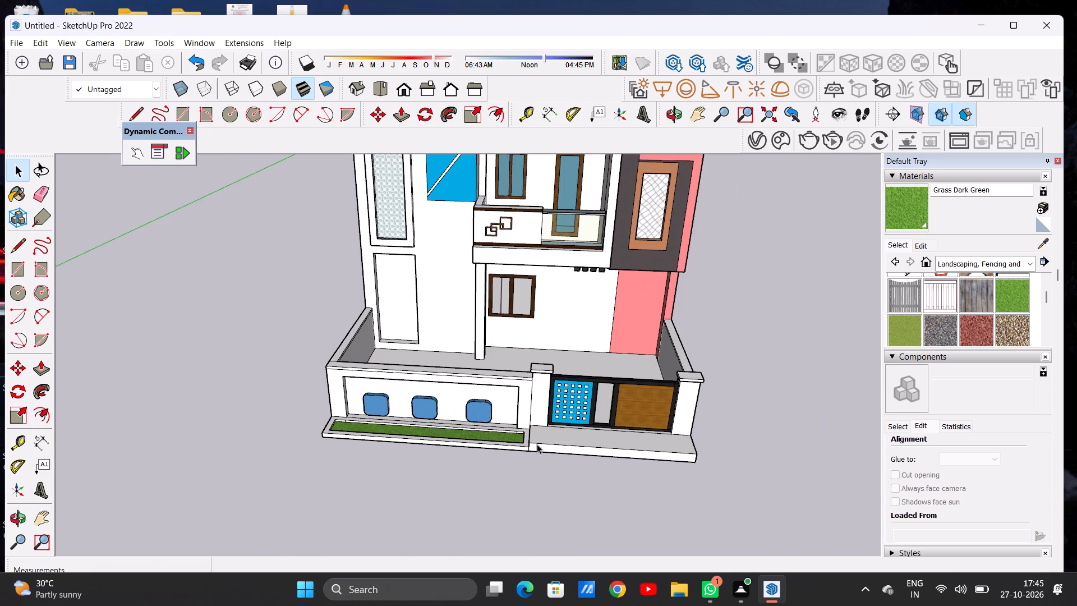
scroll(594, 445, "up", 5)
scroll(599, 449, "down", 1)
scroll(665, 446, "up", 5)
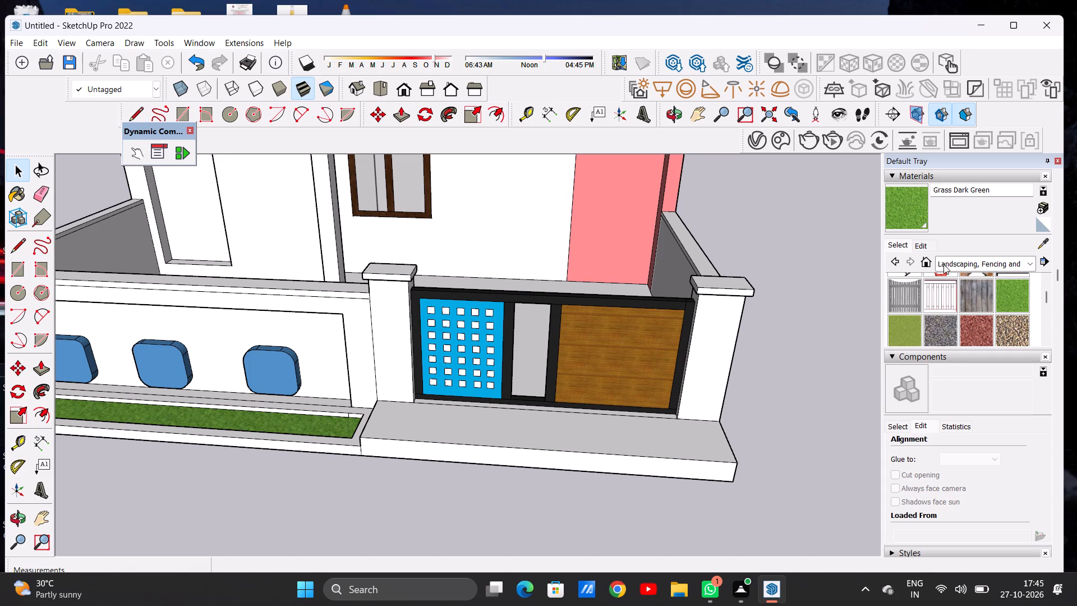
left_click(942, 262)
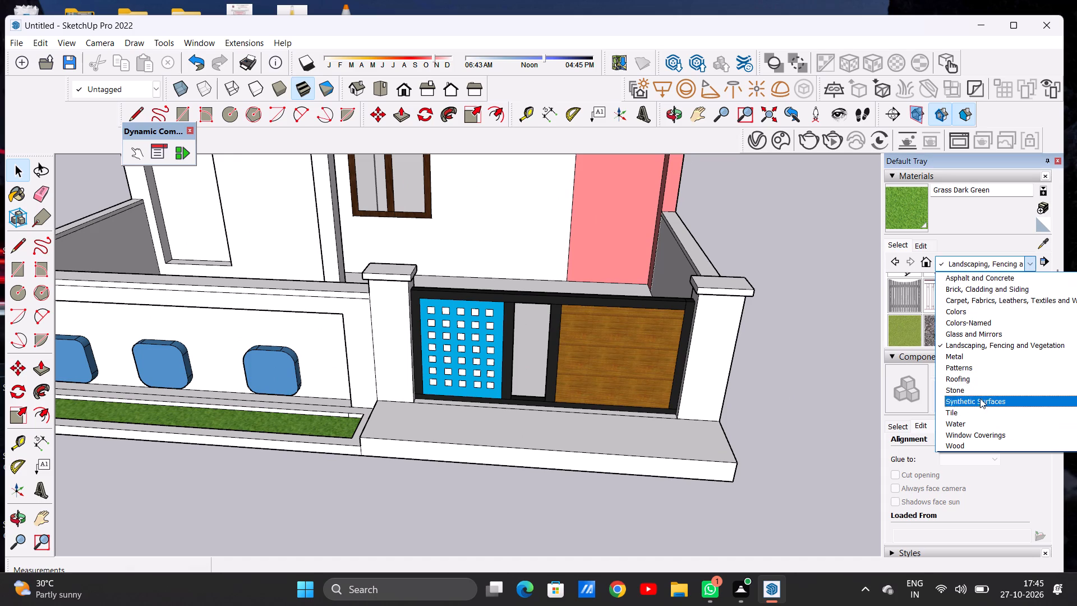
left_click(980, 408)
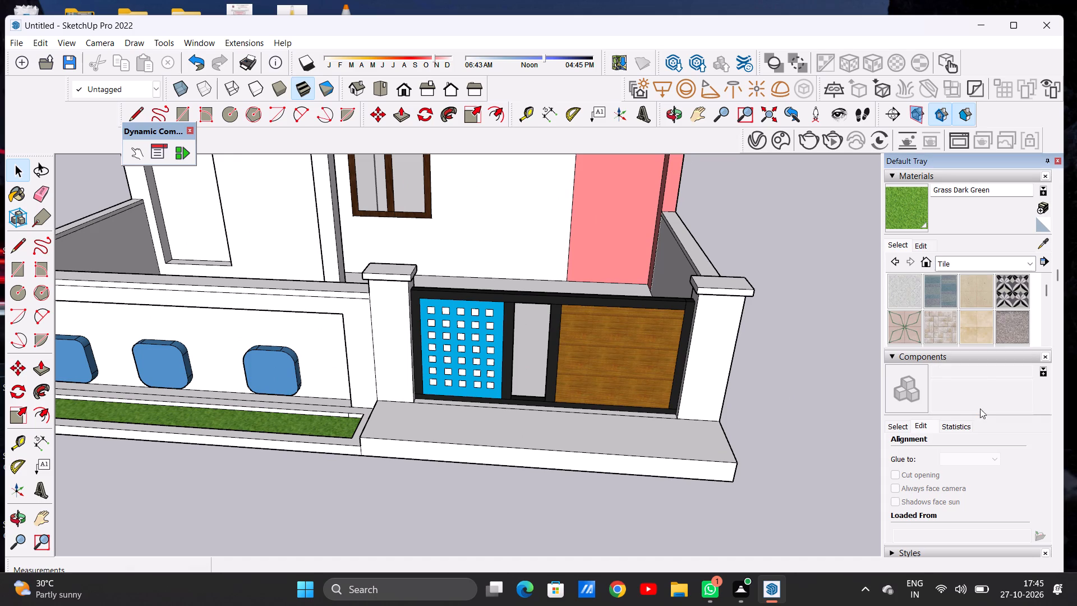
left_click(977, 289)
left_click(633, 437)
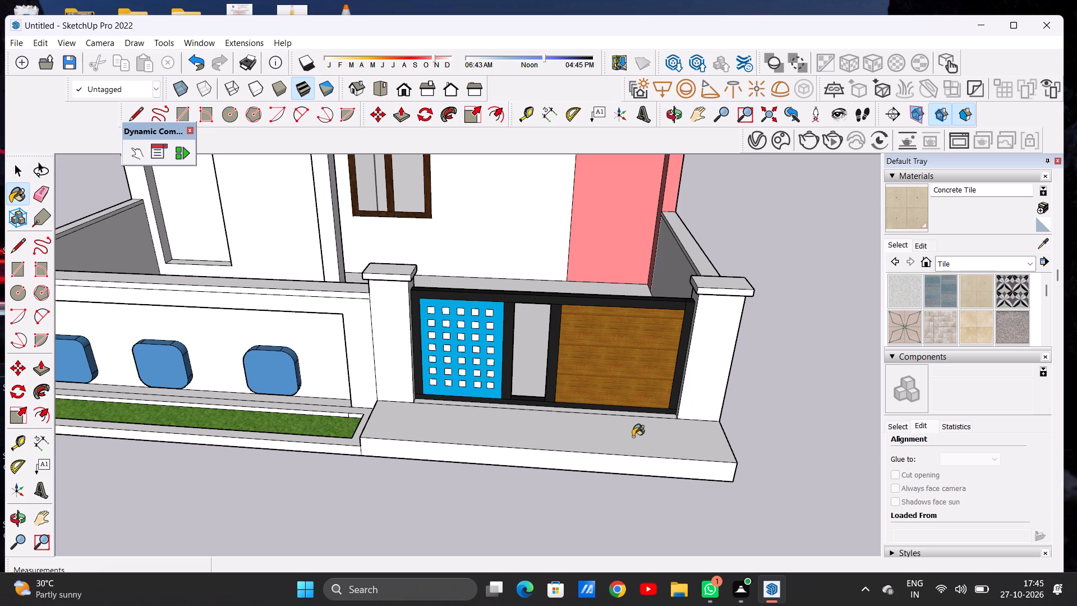
Paint the top and front faces of the entrance step before the gate with Field Square Tile.
scroll(637, 467, "up", 6)
left_click(961, 328)
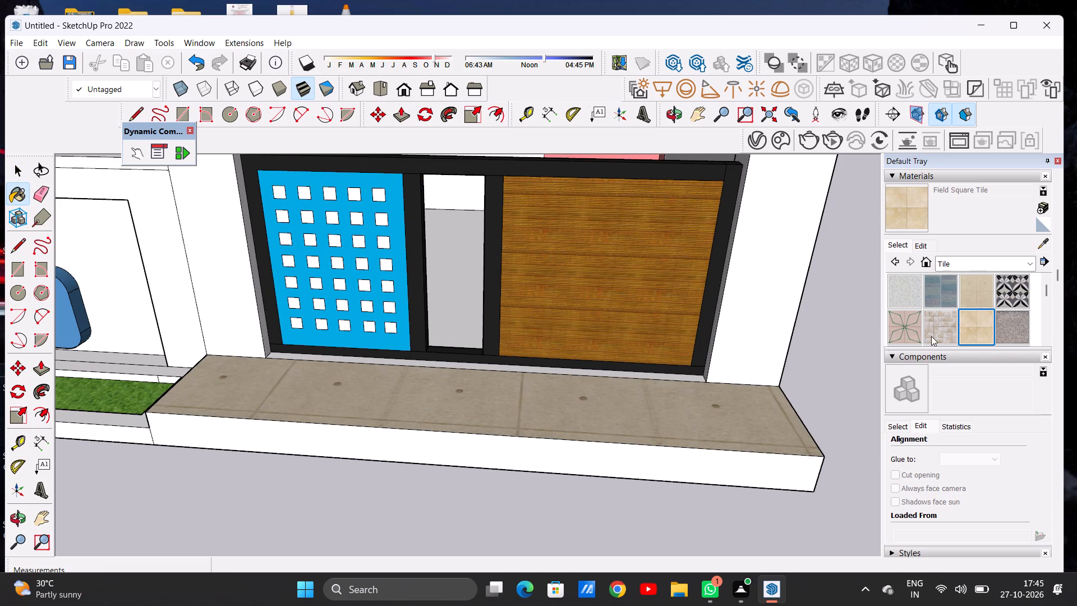
left_click(684, 413)
left_click(664, 457)
Paint the grass planter's front face, top rim and outer end face, away from the gate, with Field Square Tile.
scroll(589, 430, "down", 7)
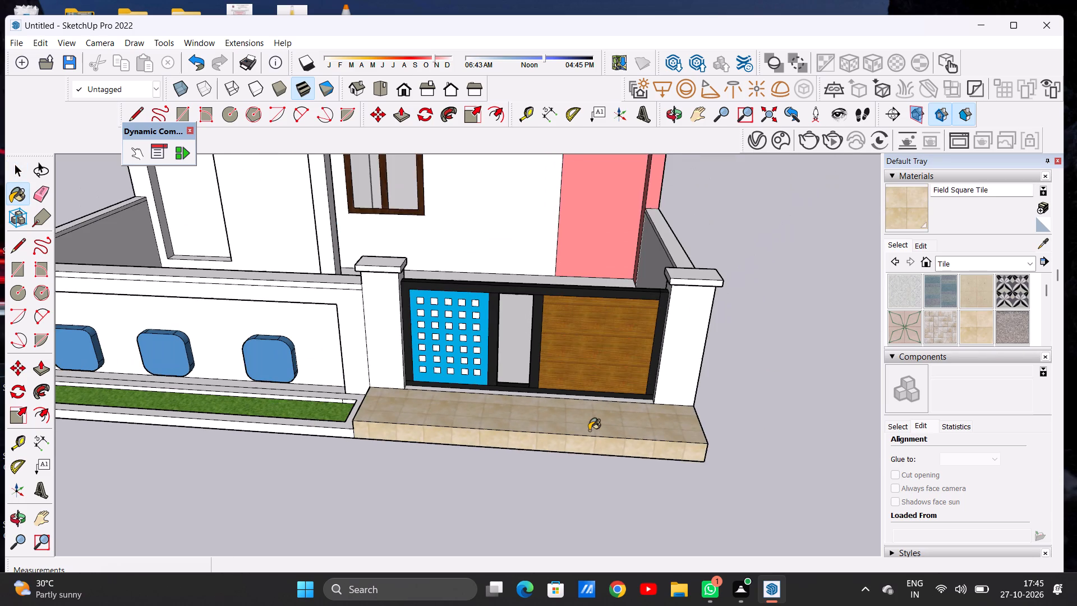
middle_click_drag(546, 427, 536, 420)
scroll(617, 385, "down", 2)
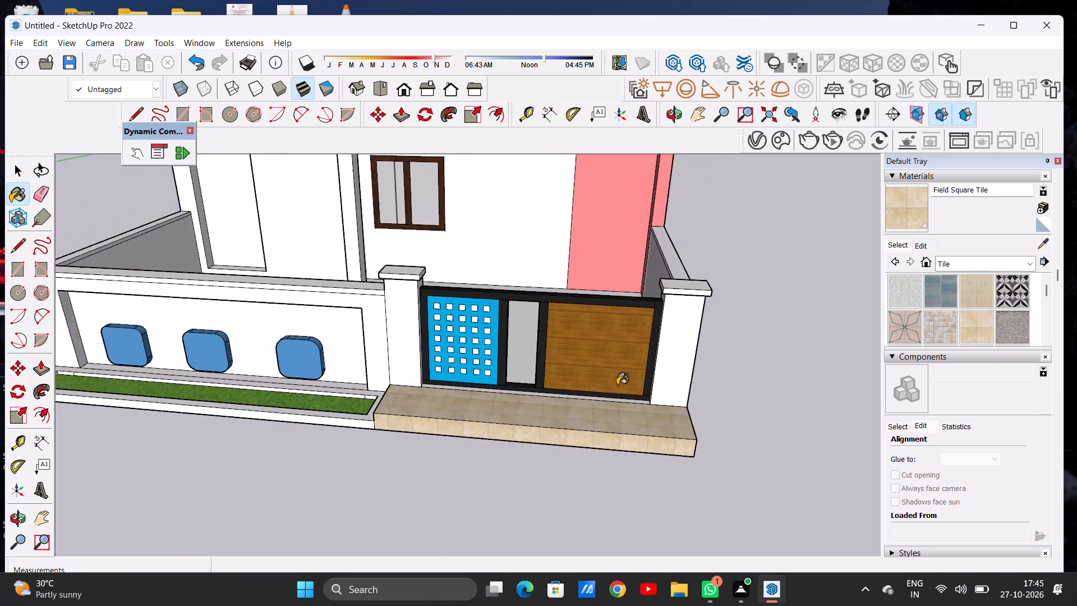
scroll(617, 385, "down", 2)
scroll(605, 393, "up", 1)
scroll(444, 428, "up", 1)
scroll(443, 430, "down", 1)
scroll(442, 431, "up", 13)
left_click(366, 409)
left_click(396, 391)
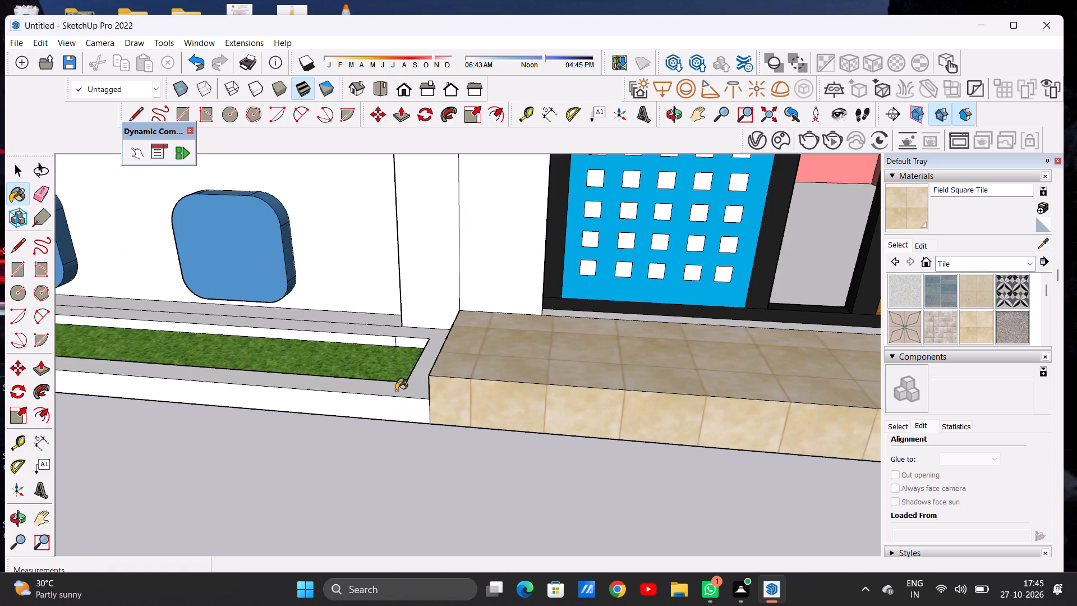
scroll(440, 406, "down", 17)
scroll(245, 390, "up", 1)
scroll(245, 390, "down", 1)
scroll(242, 390, "up", 1)
scroll(235, 391, "down", 1)
scroll(227, 393, "up", 1)
middle_click_drag(194, 398, 558, 342)
scroll(461, 452, "up", 9)
left_click(432, 475)
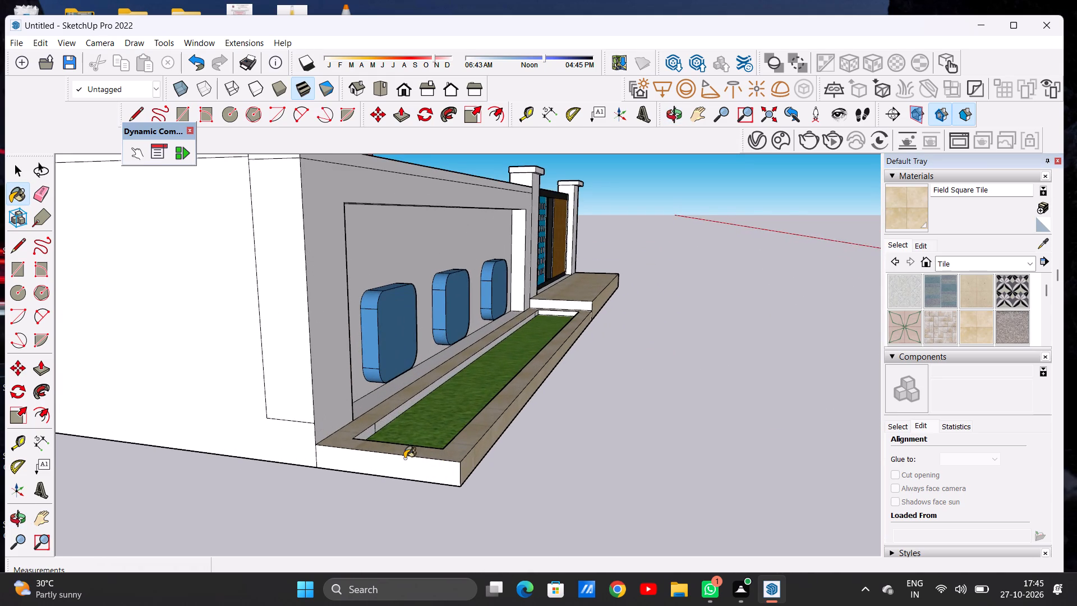
Paint both end faces of the gate's entrance step, beside the planter and at the outer corner, with Field Square Tile.
scroll(381, 439, "down", 7)
middle_click_drag(521, 421, 350, 451)
scroll(537, 369, "up", 6)
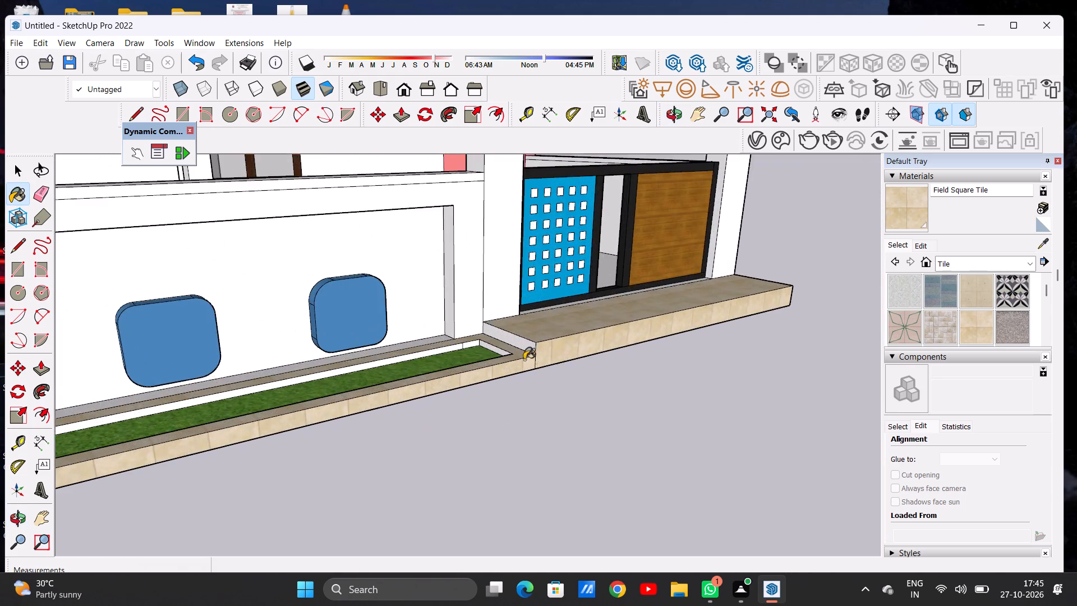
scroll(524, 360, "up", 14)
left_click(534, 332)
scroll(438, 375, "down", 8)
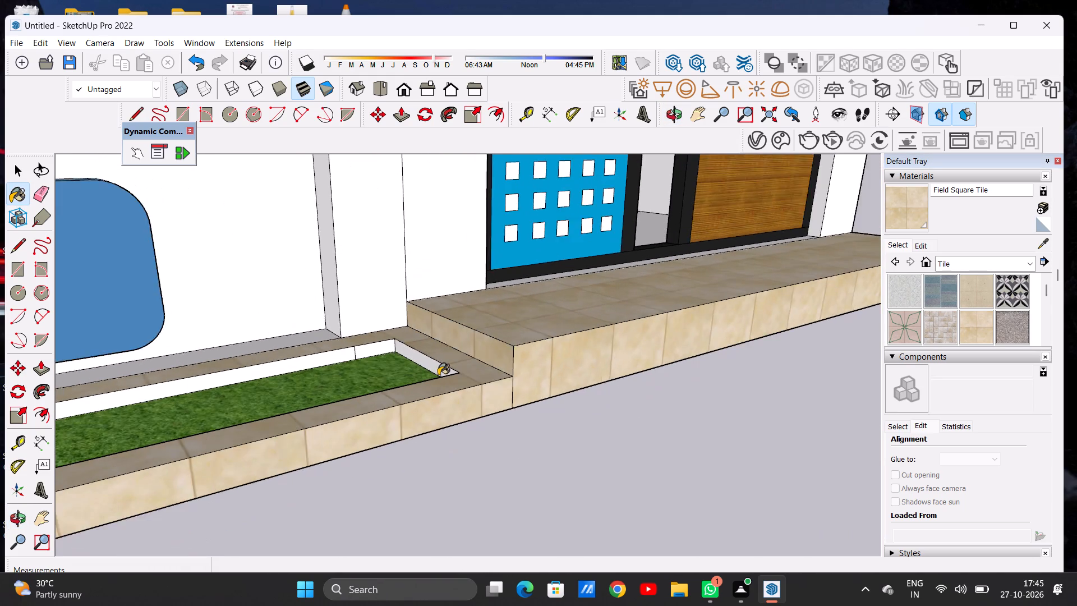
scroll(438, 375, "down", 20)
scroll(438, 375, "down", 1)
middle_click_drag(543, 371, 279, 362)
scroll(546, 382, "up", 6)
scroll(537, 381, "down", 1)
scroll(537, 381, "up", 11)
left_click(537, 373)
Examine the tiled entrance step and planter surround against the whole front facade, leaving the Paint Bucket tool.
scroll(537, 373, "down", 6)
scroll(540, 383, "up", 1)
scroll(540, 383, "down", 6)
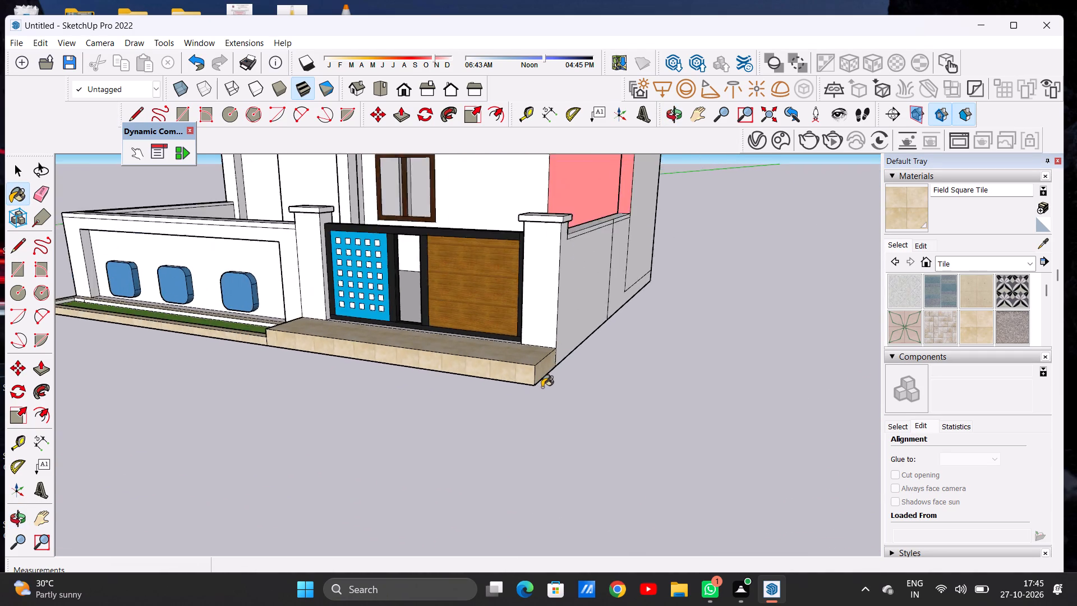
scroll(542, 387, "down", 20)
scroll(542, 387, "down", 5)
middle_click_drag(494, 394, 573, 346)
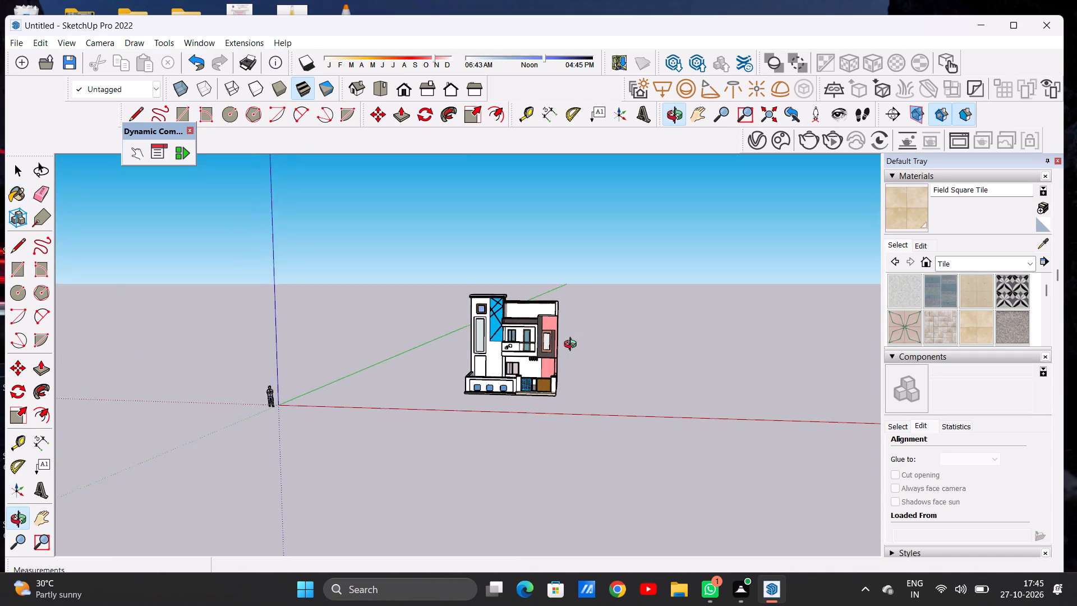
middle_click_drag(573, 346, 600, 368)
scroll(522, 365, "up", 11)
key("space")
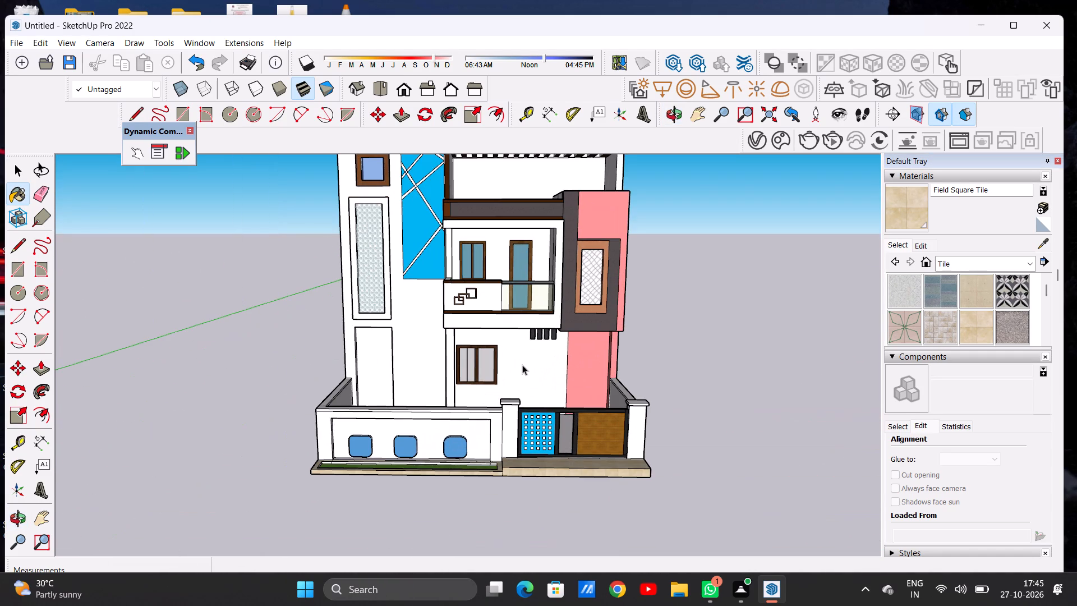
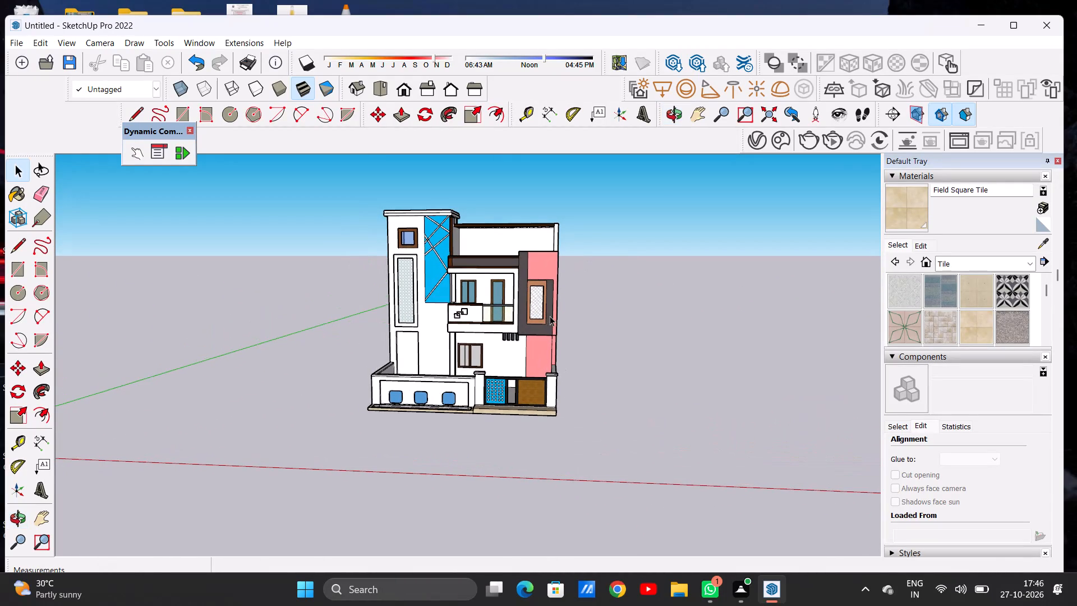
Examine the house facade from the front and gate side, concentrating on the upper terrace, its slatted pergola and the balcony parapet.
scroll(494, 264, "down", 4)
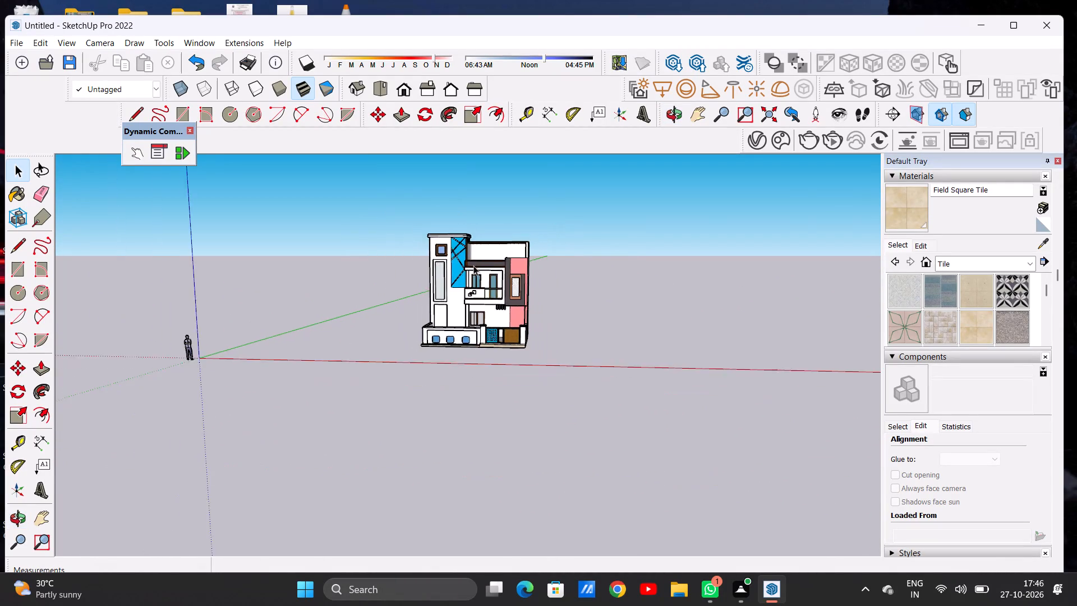
scroll(473, 265, "down", 4)
scroll(478, 259, "up", 12)
middle_click_drag(507, 238, 523, 270)
scroll(523, 270, "up", 1)
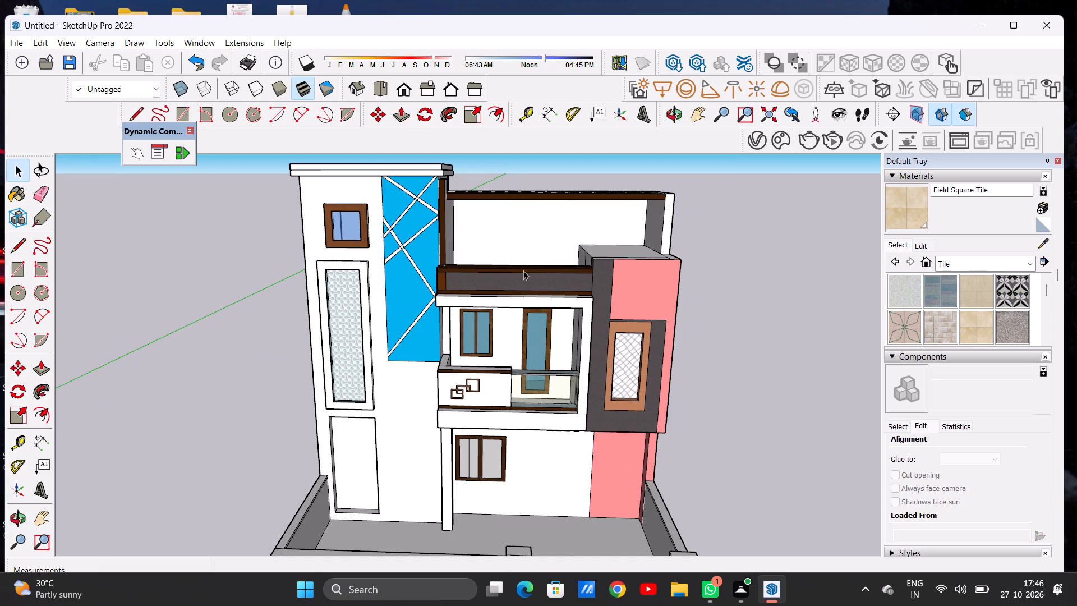
scroll(516, 271, "down", 6)
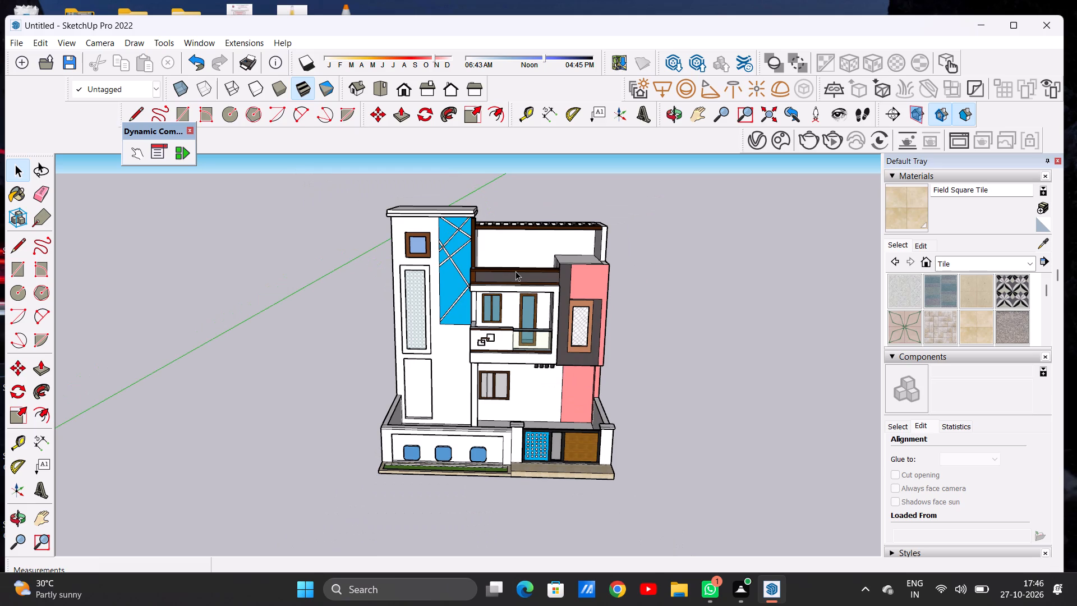
scroll(491, 250, "down", 5)
scroll(515, 266, "up", 7)
middle_click_drag(532, 265, 358, 260)
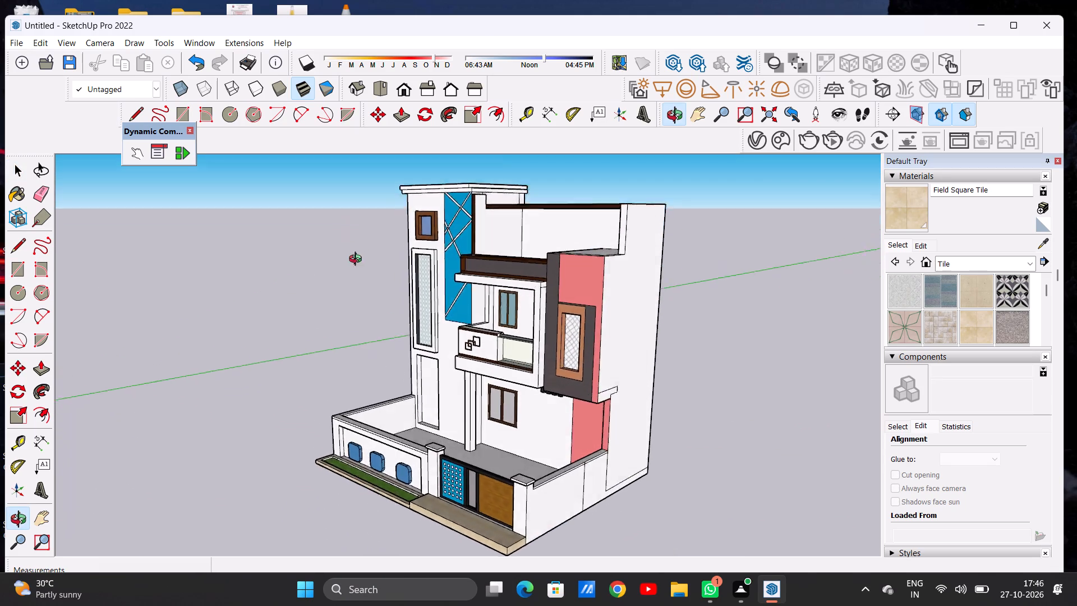
middle_click_drag(358, 260, 555, 187)
scroll(513, 218, "up", 7)
middle_click_drag(517, 251, 480, 299)
scroll(510, 205, "up", 1)
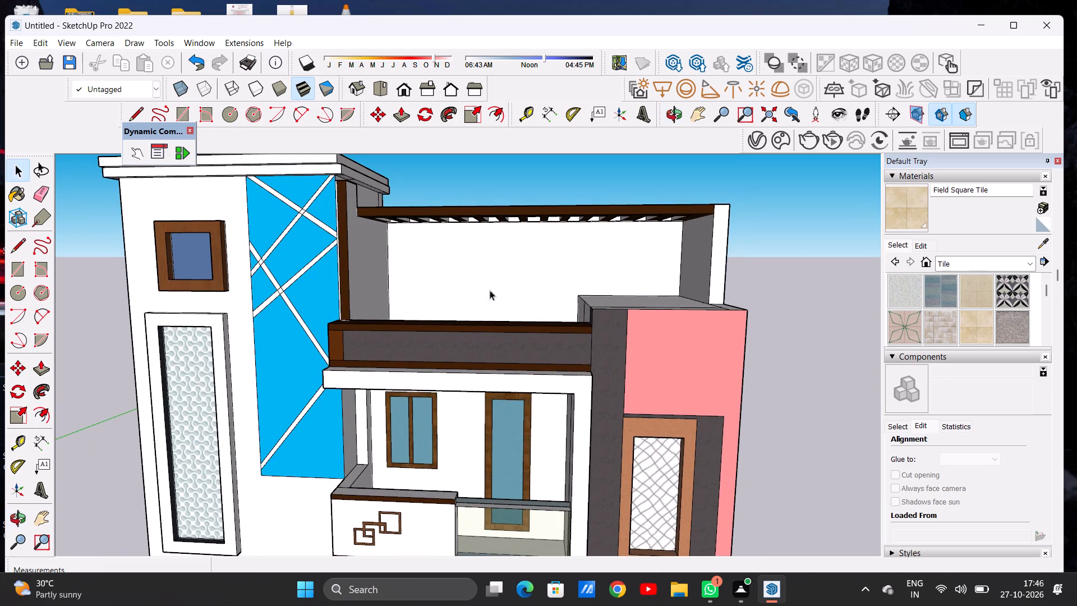
scroll(500, 281, "down", 7)
scroll(503, 270, "up", 1)
scroll(503, 270, "down", 3)
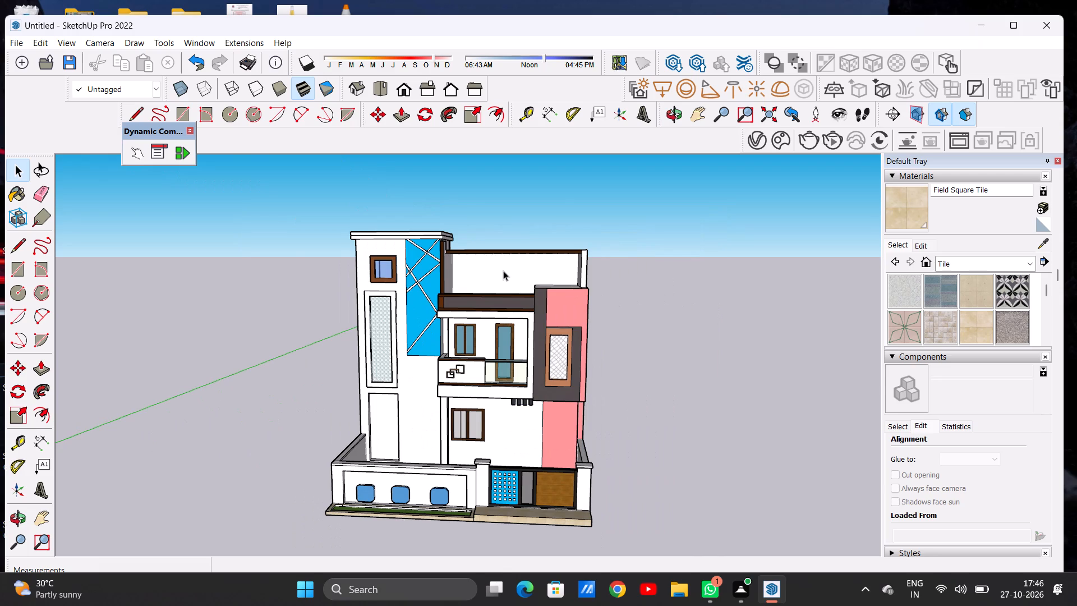
scroll(501, 270, "down", 2)
scroll(497, 287, "up", 10)
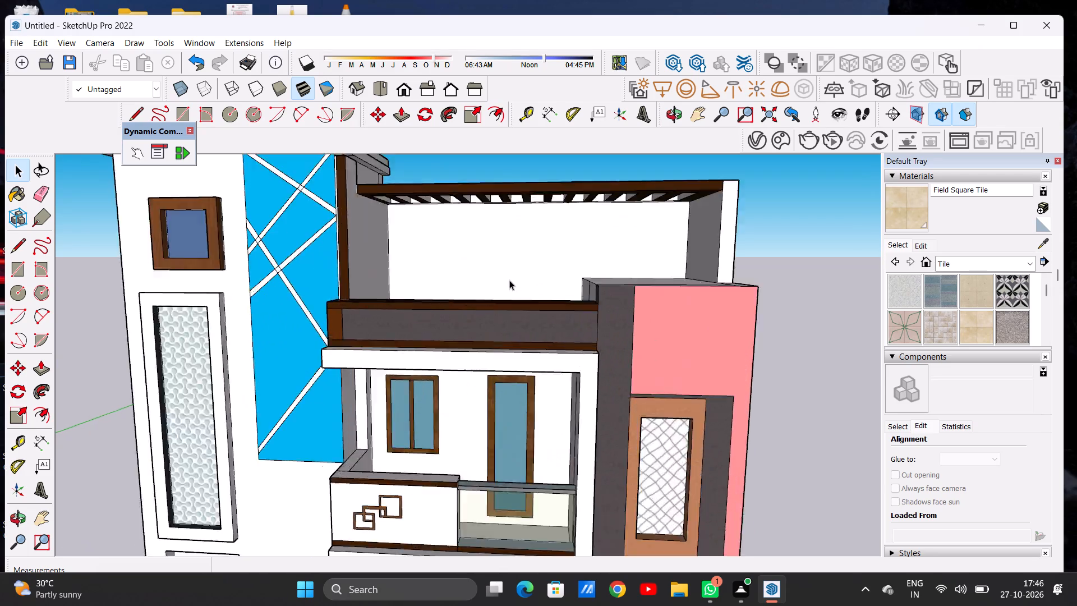
scroll(509, 280, "up", 3)
middle_click_drag(535, 272, 486, 270)
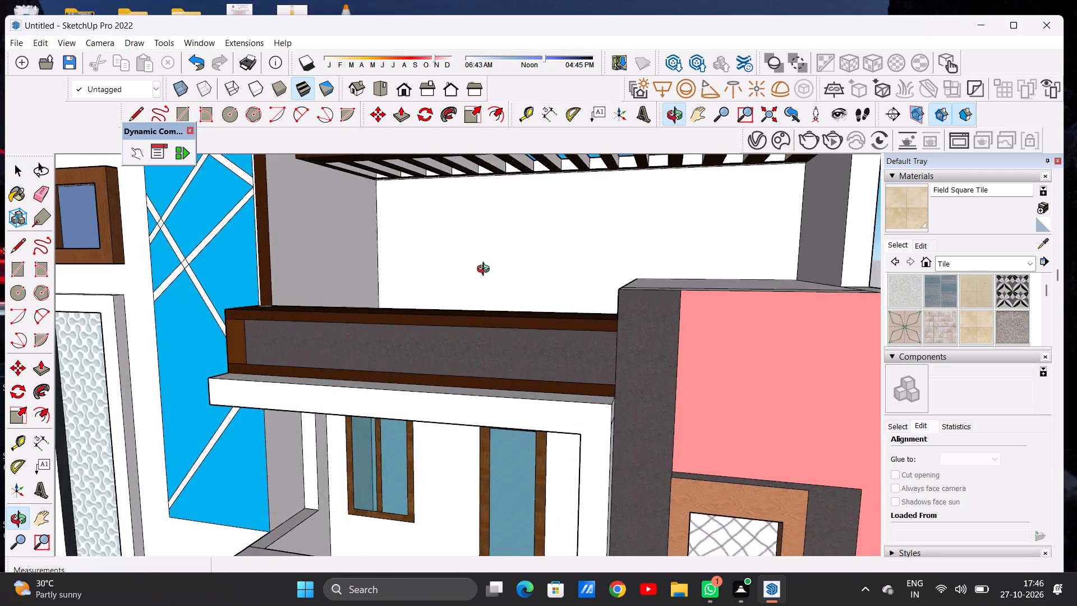
middle_click_drag(486, 270, 501, 264)
scroll(501, 264, "up", 1)
scroll(504, 261, "down", 8)
scroll(508, 255, "up", 1)
scroll(509, 254, "down", 8)
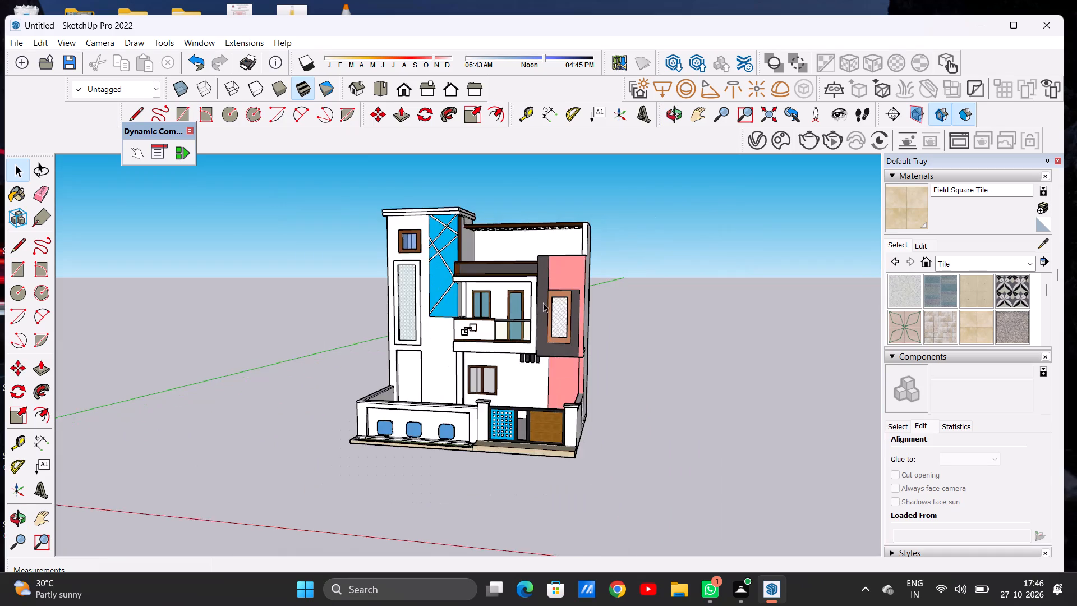
Paint the courtyard floor between the front boundary wall and the house with Field Rectangle Tile.
middle_click_drag(541, 342, 542, 452)
scroll(498, 428, "up", 6)
middle_click_drag(496, 387, 490, 480)
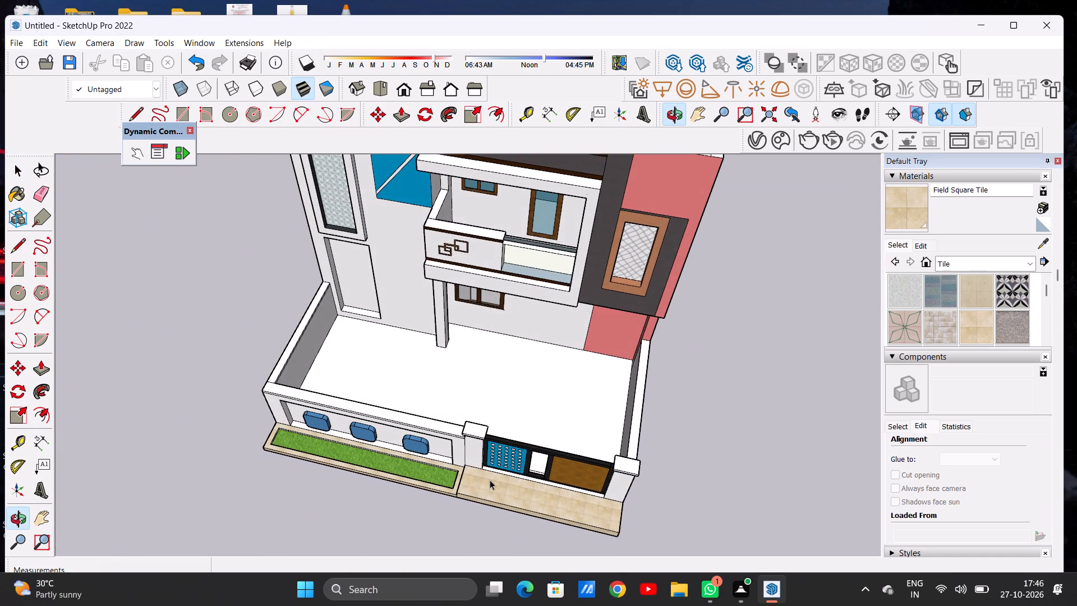
middle_click_drag(475, 442, 484, 458)
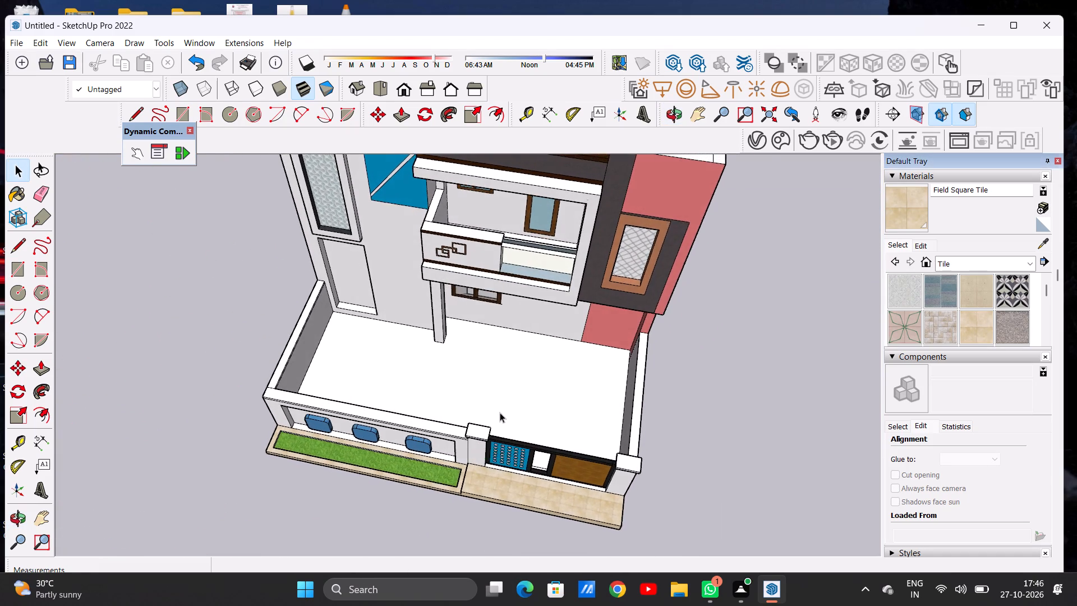
scroll(500, 412, "up", 5)
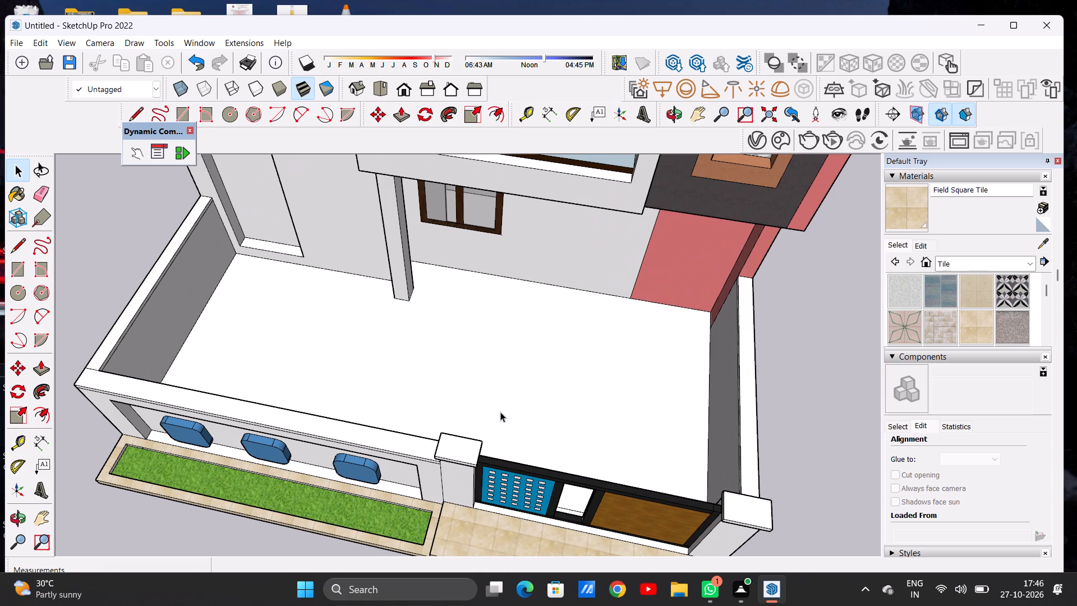
scroll(500, 399, "down", 5)
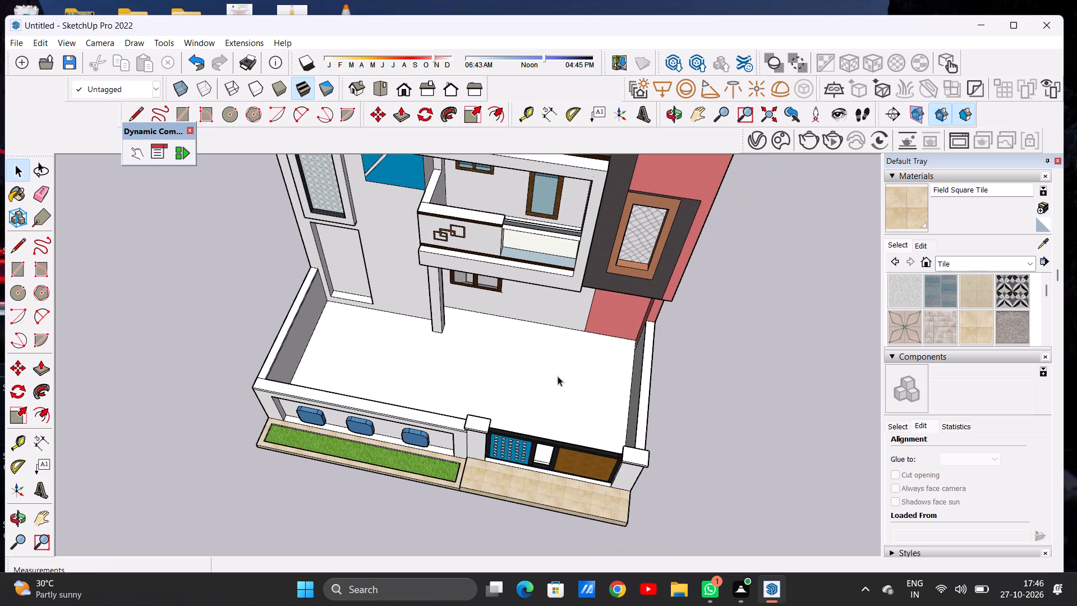
left_click(943, 324)
left_click(564, 385)
scroll(545, 403, "up", 11)
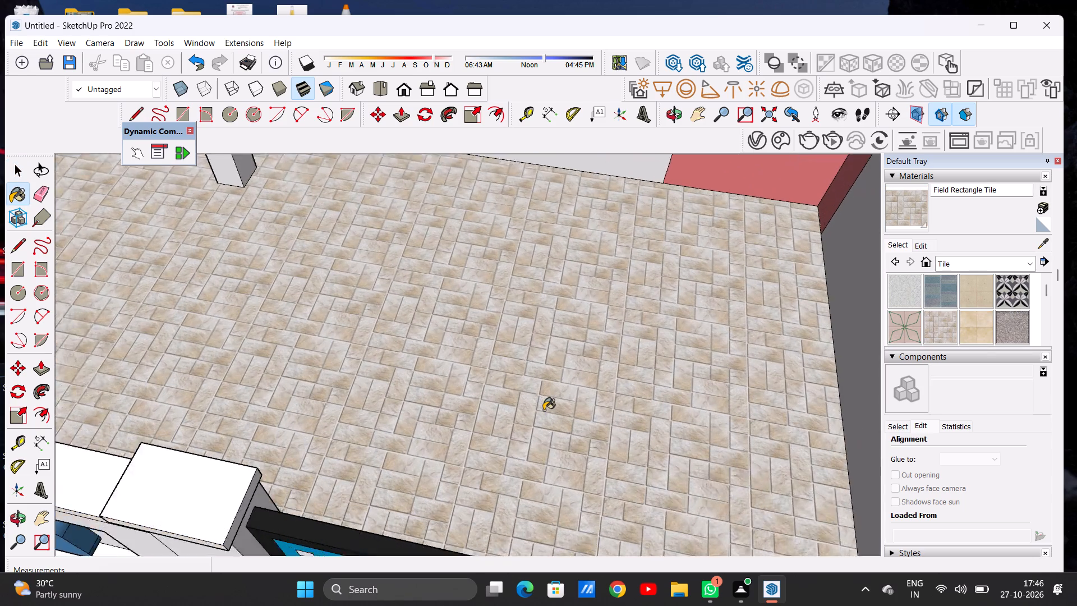
scroll(544, 410, "up", 2)
scroll(567, 392, "down", 17)
Examine the tiled courtyard against the boundary wall, gate, balcony and tower from both front corners of the house.
middle_click_drag(554, 384, 343, 323)
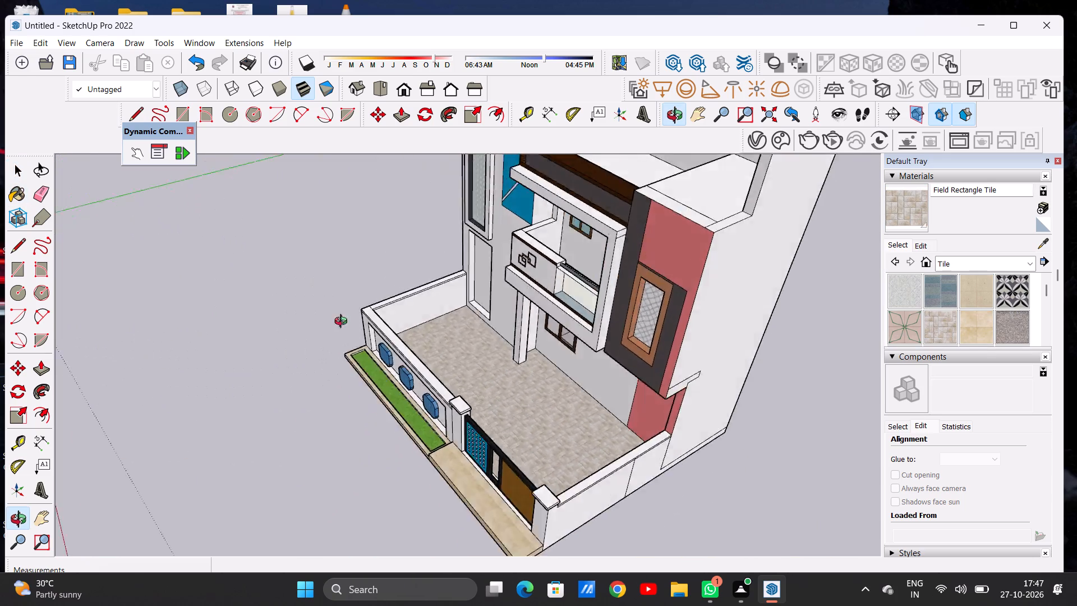
middle_click_drag(343, 323, 616, 292)
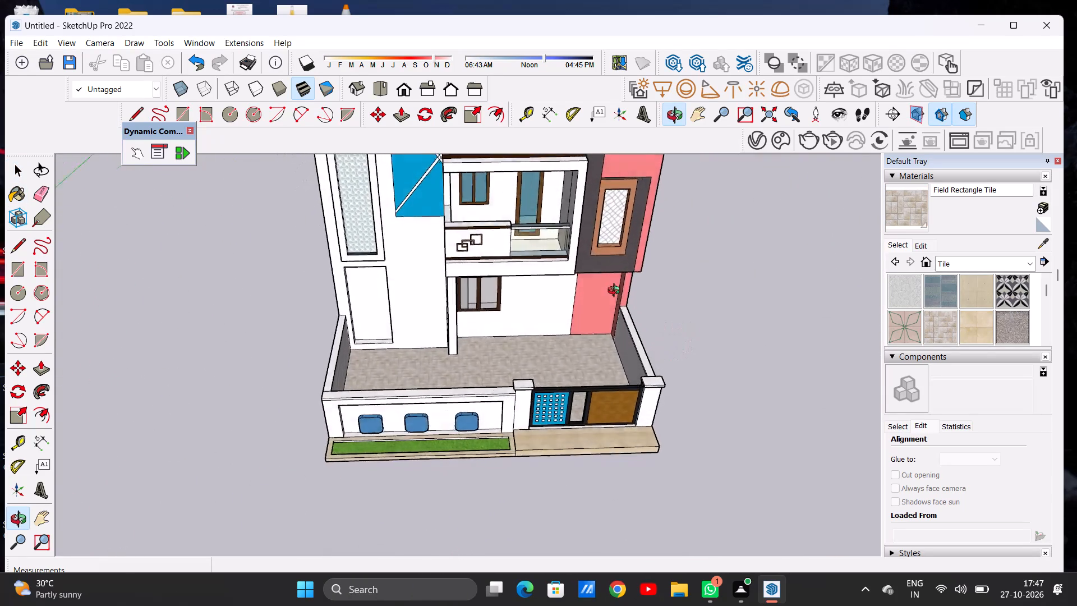
middle_click_drag(616, 292, 604, 276)
scroll(509, 371, "down", 4)
middle_click_drag(518, 387, 349, 310)
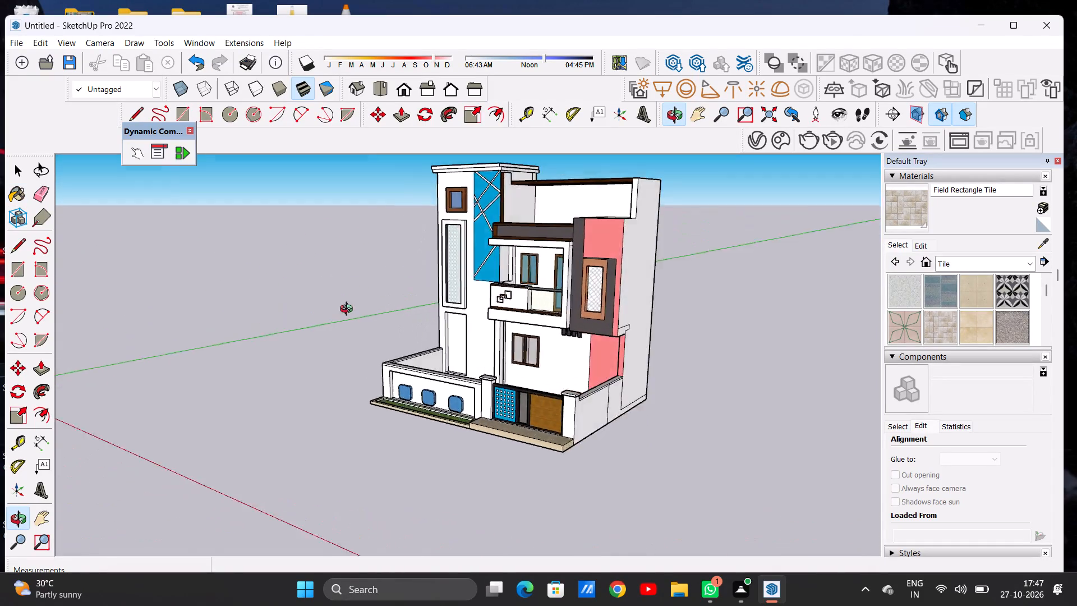
middle_click_drag(349, 310, 471, 288)
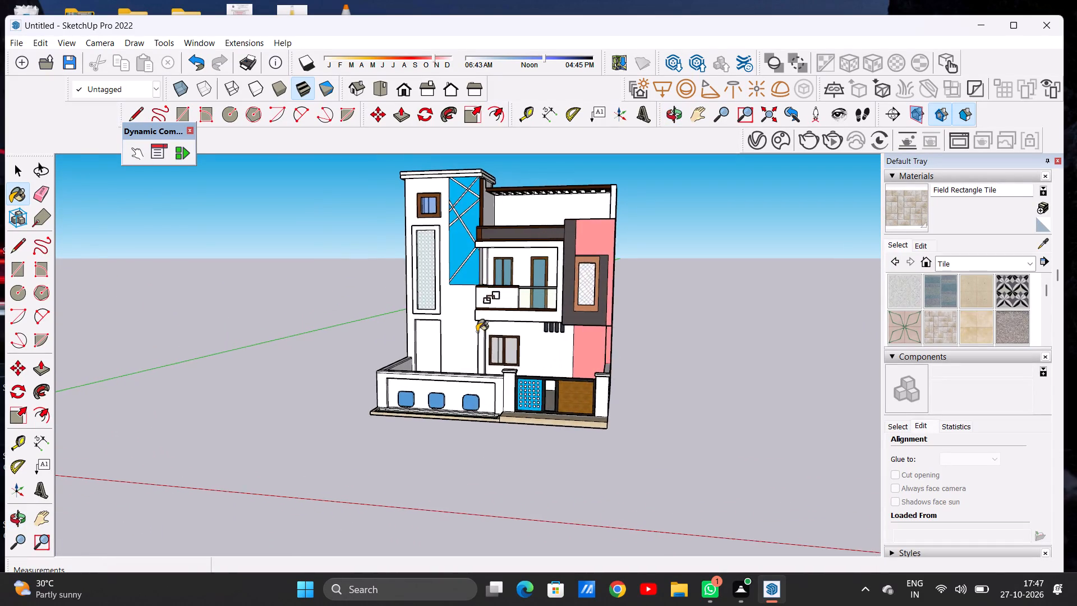
scroll(477, 340, "down", 5)
middle_click_drag(439, 358, 462, 321)
scroll(463, 328, "up", 2)
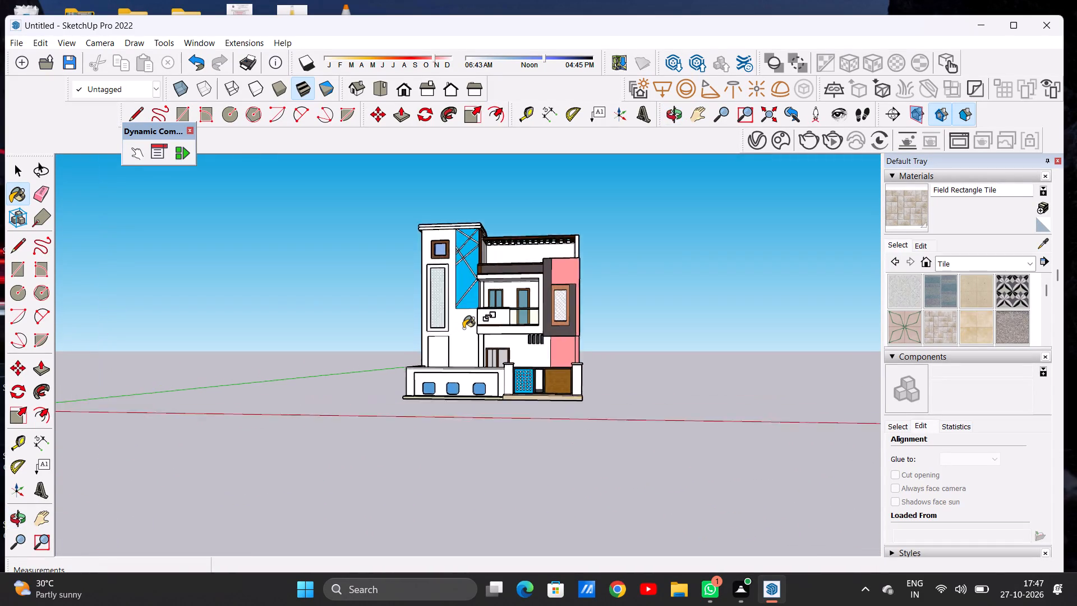
scroll(463, 328, "up", 11)
middle_click_drag(402, 364, 625, 343)
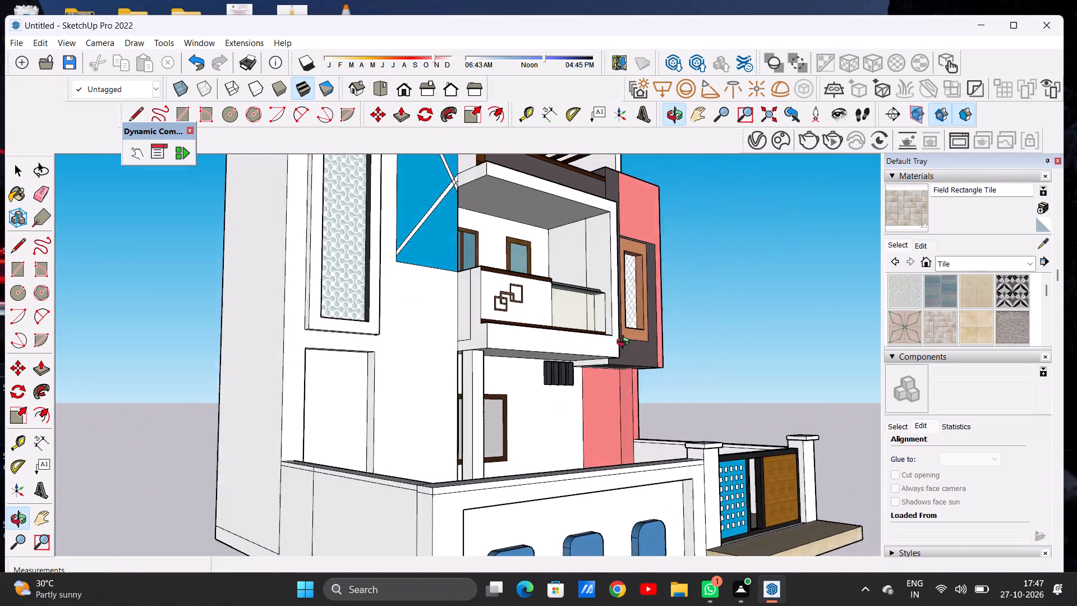
middle_click_drag(625, 343, 406, 368)
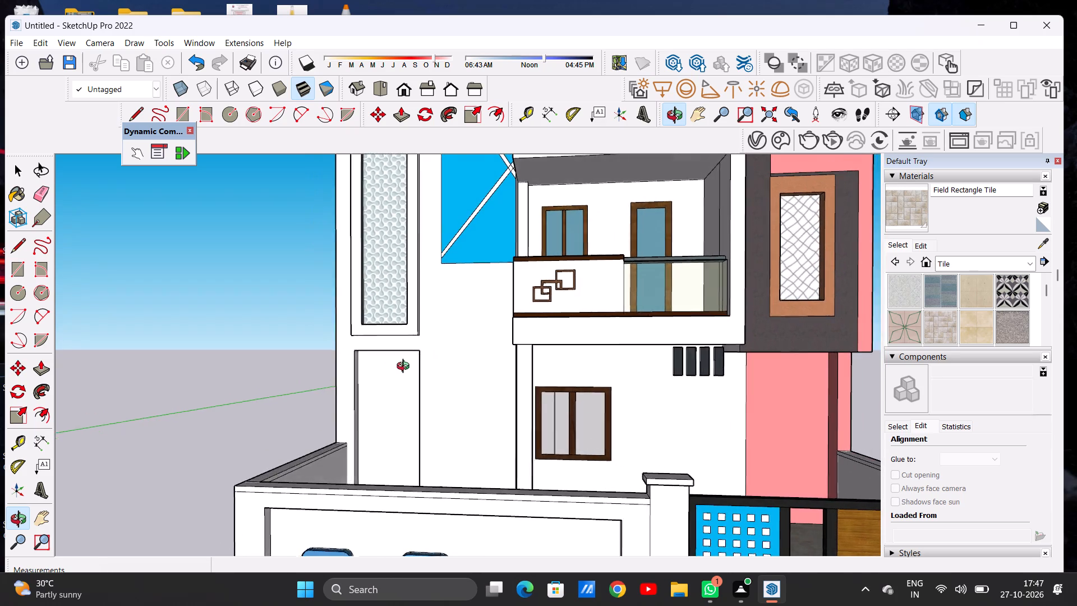
middle_click_drag(406, 368, 424, 391)
scroll(427, 398, "down", 2)
scroll(427, 398, "up", 1)
scroll(427, 398, "down", 6)
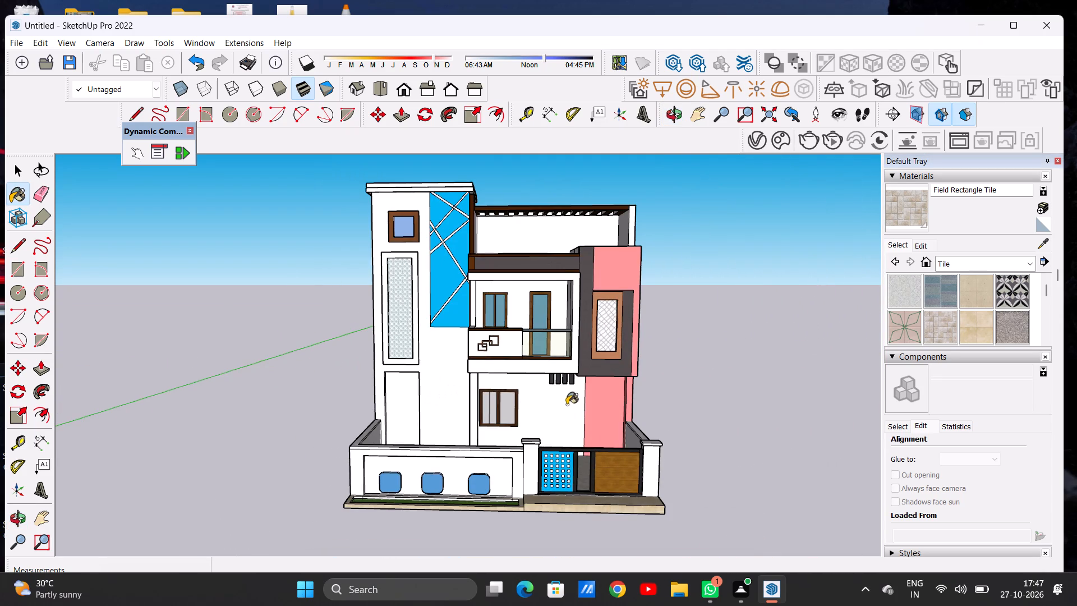
Examine the courtyard tiling around the balcony column and ground-floor walls from above and straight on, leaving the Paint Bucket tool.
middle_click_drag(545, 408, 365, 500)
scroll(443, 483, "up", 6)
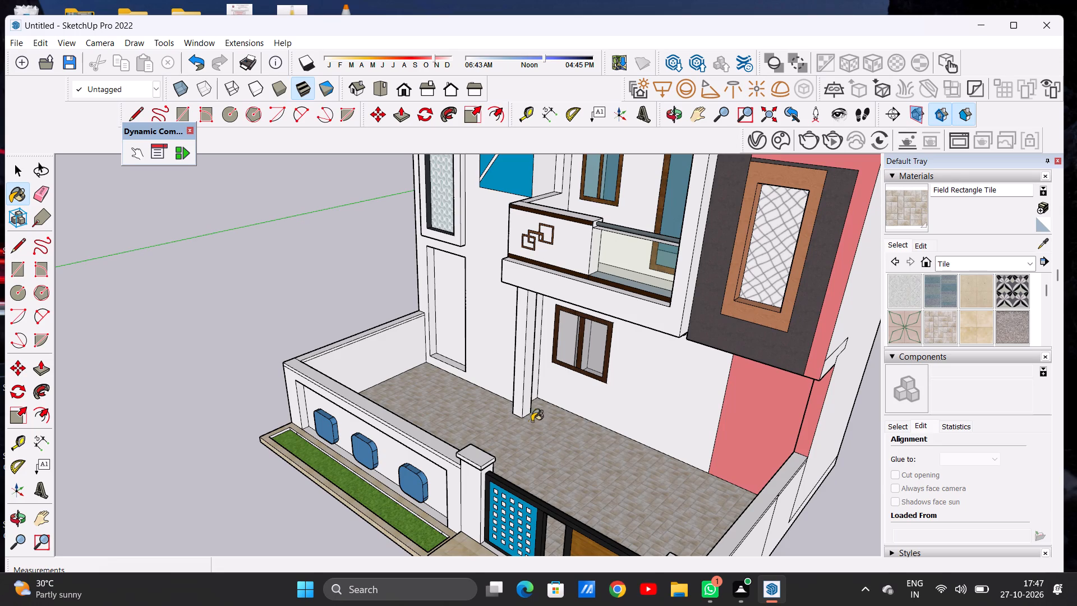
scroll(535, 411, "down", 20)
scroll(535, 411, "down", 19)
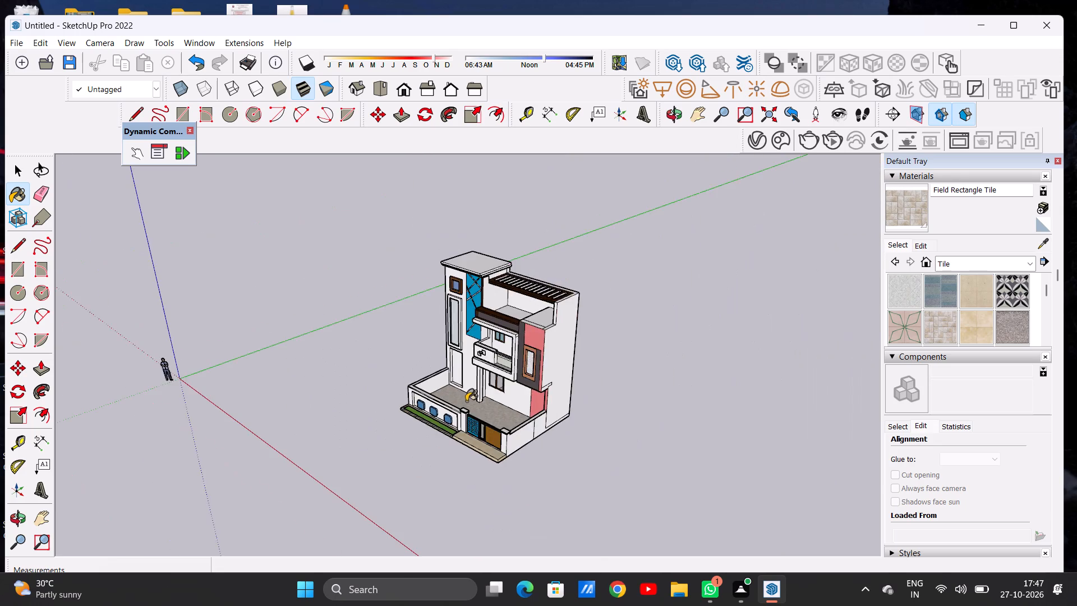
scroll(468, 405, "up", 13)
middle_click_drag(485, 403, 399, 495)
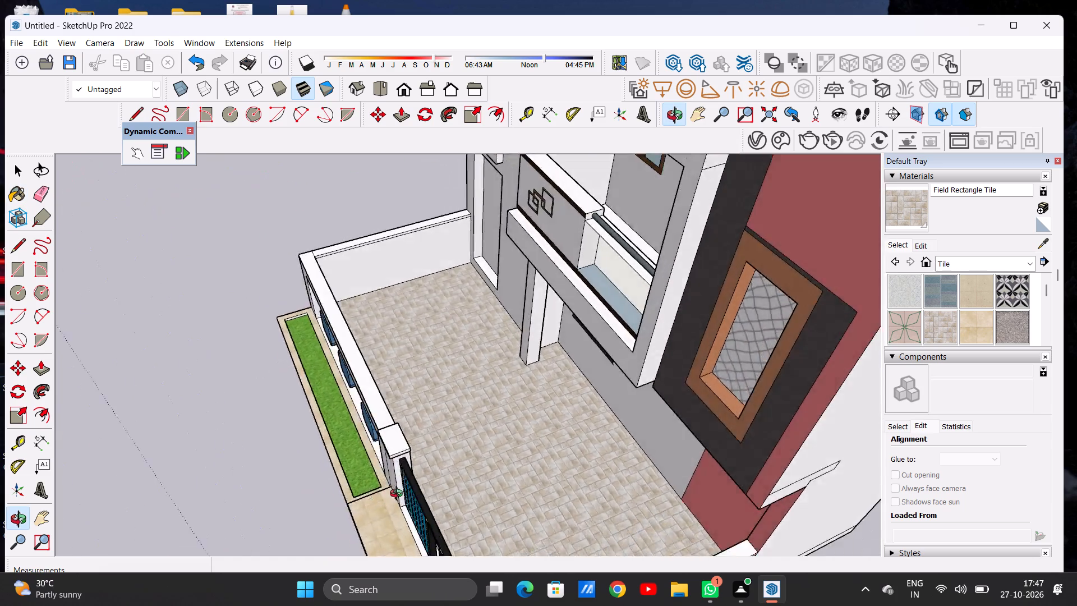
middle_click_drag(399, 495, 711, 439)
scroll(518, 423, "down", 6)
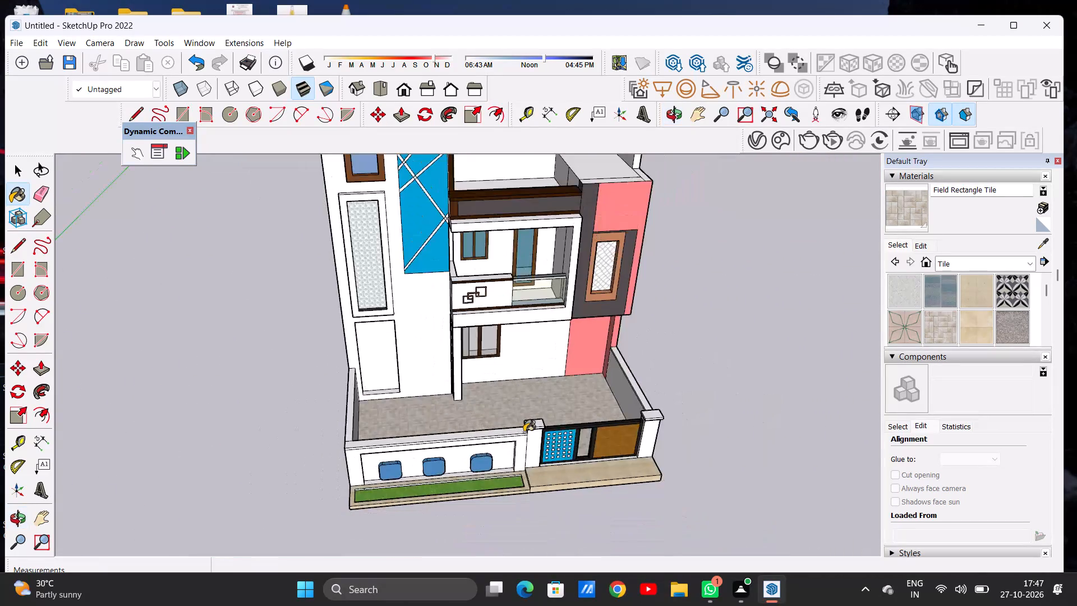
scroll(525, 433, "down", 5)
scroll(498, 394, "up", 8)
middle_click_drag(509, 408, 493, 375)
scroll(544, 458, "down", 6)
middle_click_drag(538, 409, 505, 347)
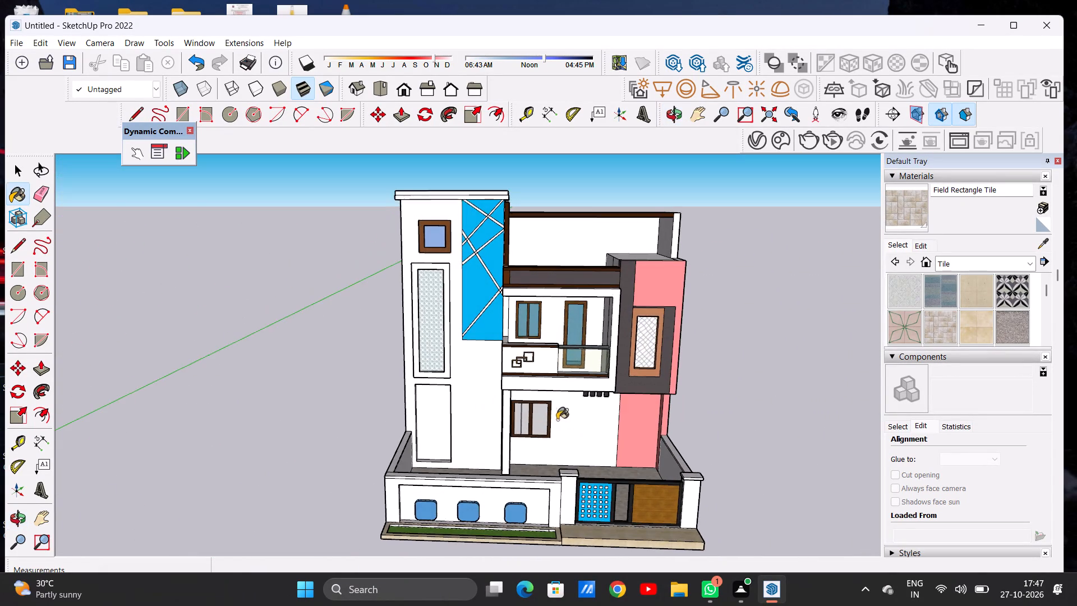
middle_click_drag(558, 425, 553, 338)
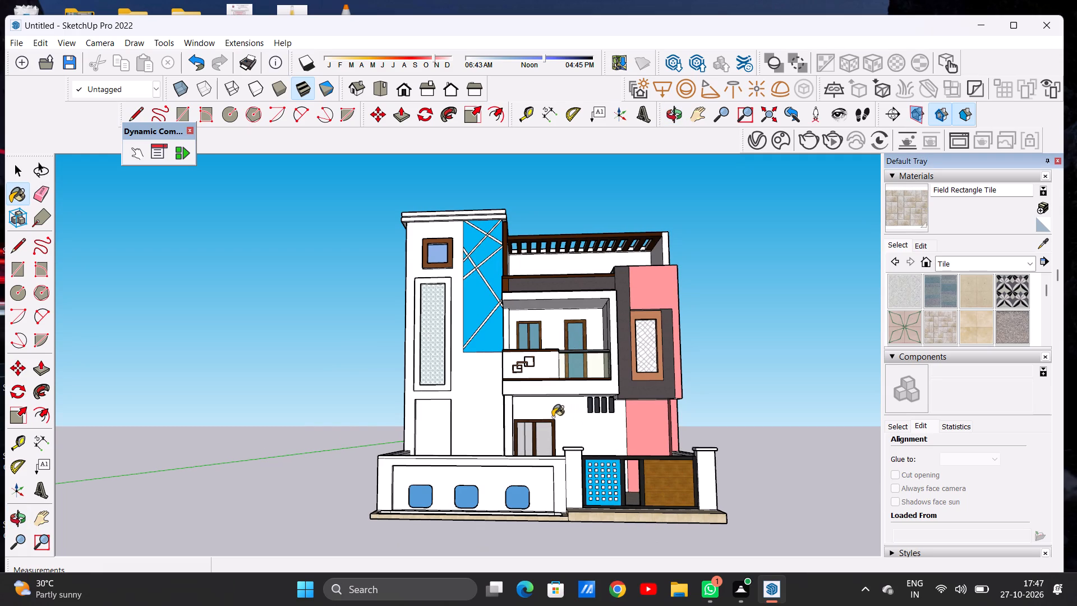
scroll(553, 417, "down", 5)
middle_click_drag(556, 424, 499, 577)
scroll(519, 442, "up", 1)
scroll(520, 440, "down", 1)
scroll(520, 440, "up", 3)
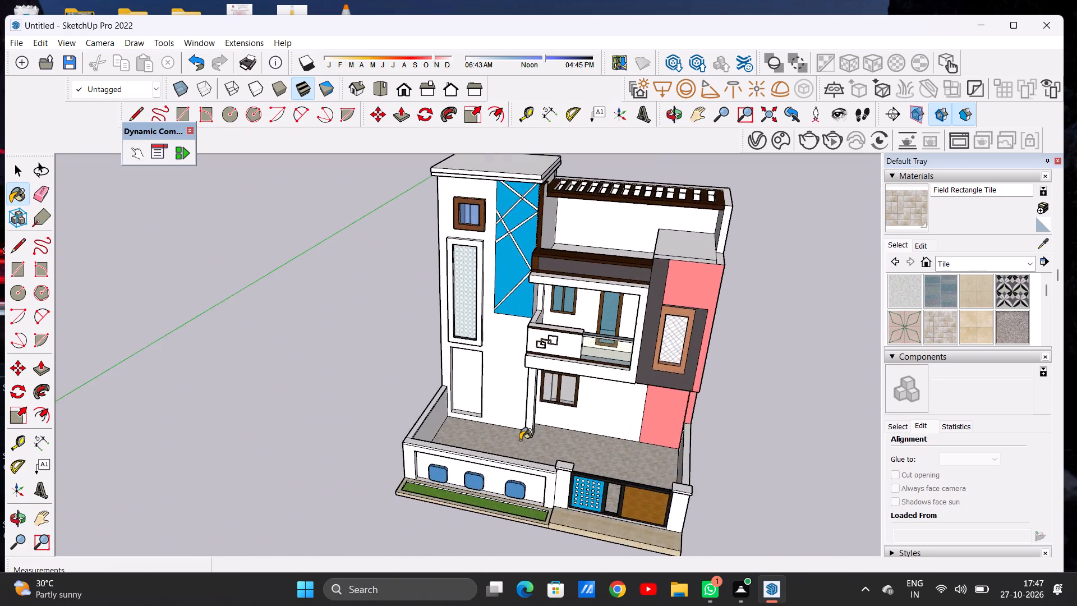
scroll(520, 440, "up", 6)
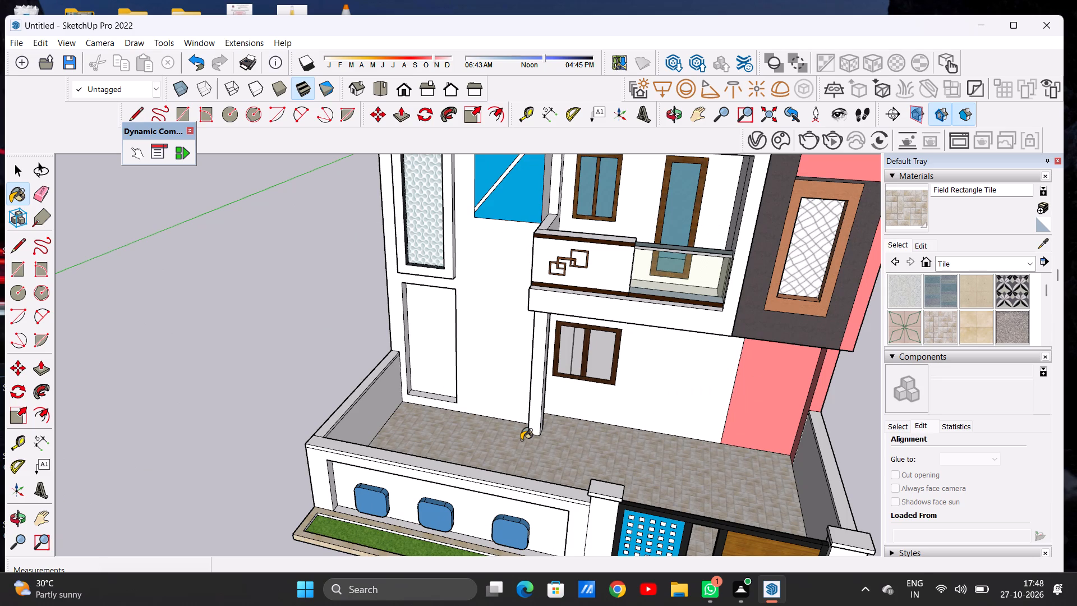
key("space")
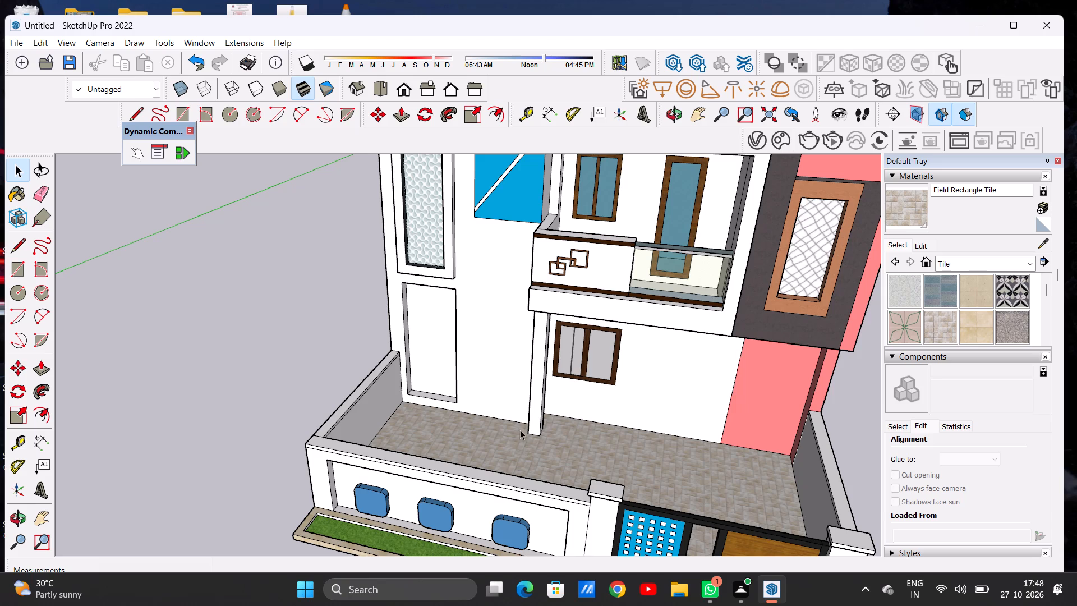
Examine the whole house and its tiled courtyard from a raised viewpoint, turning towards the gate-side wall.
scroll(518, 428, "down", 12)
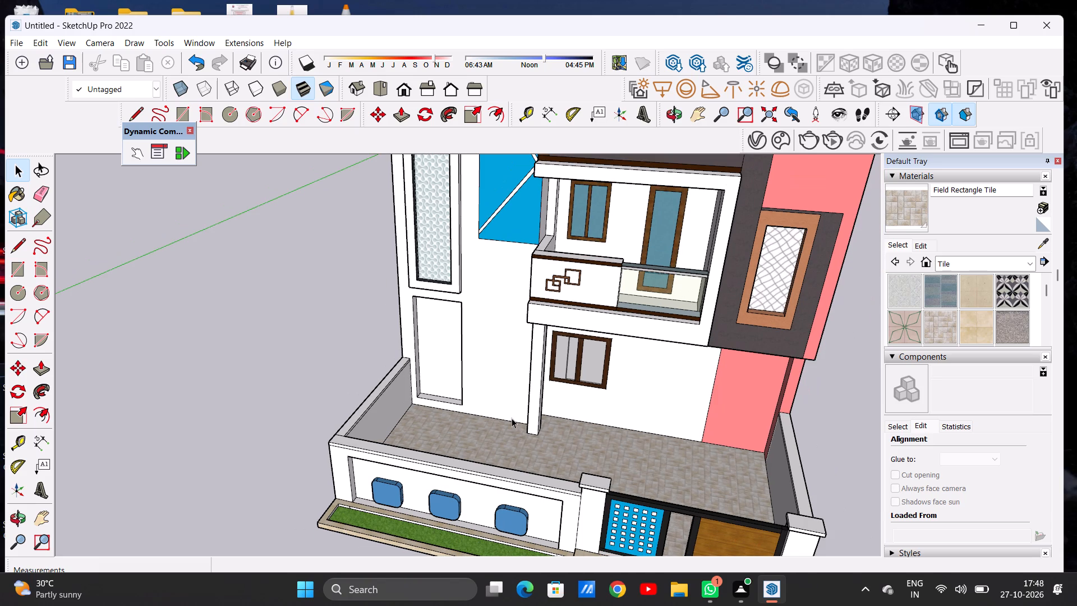
scroll(481, 418, "down", 10)
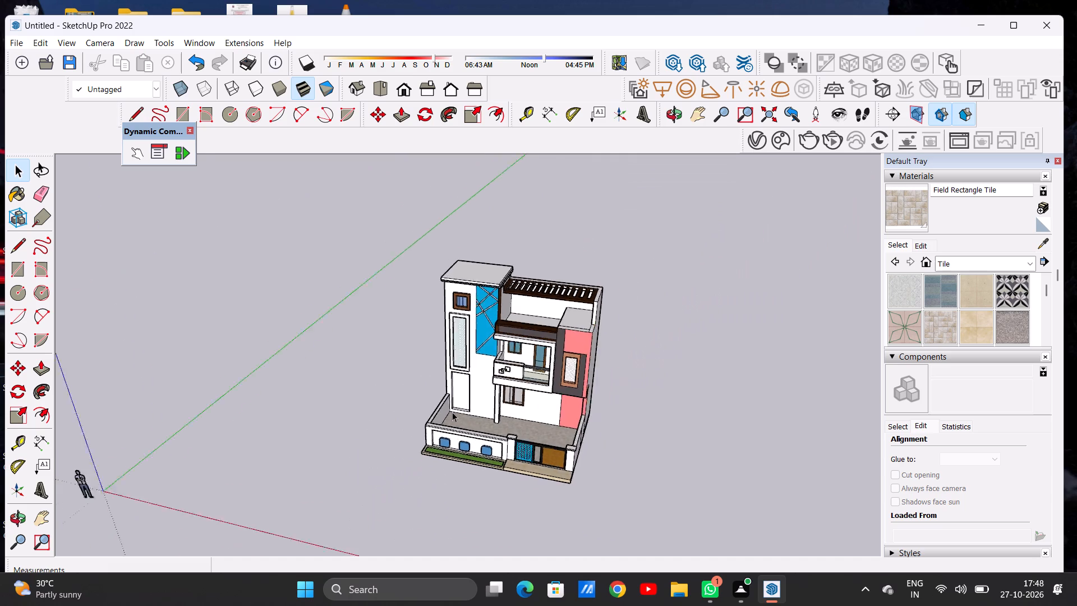
scroll(452, 412, "down", 4)
scroll(463, 411, "up", 7)
scroll(471, 420, "down", 1)
scroll(471, 420, "up", 3)
scroll(471, 420, "down", 1)
scroll(471, 420, "up", 3)
middle_click_drag(488, 428, 316, 435)
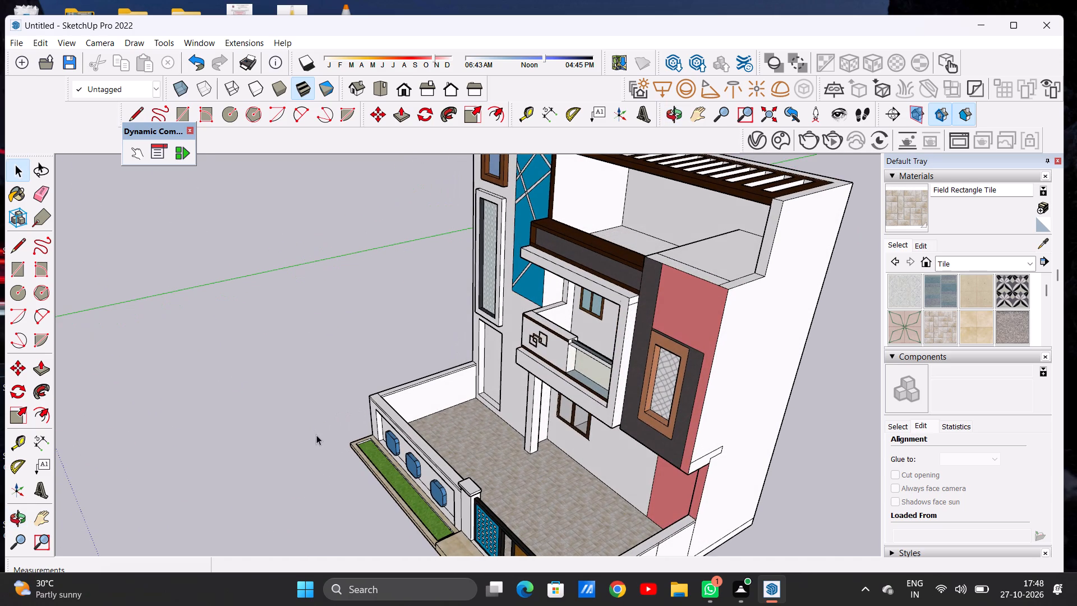
Examine the courtyard, front boundary wall and whole facade of the house from raised and straight-on viewpoints.
scroll(435, 422, "down", 6)
middle_click_drag(438, 431, 450, 425)
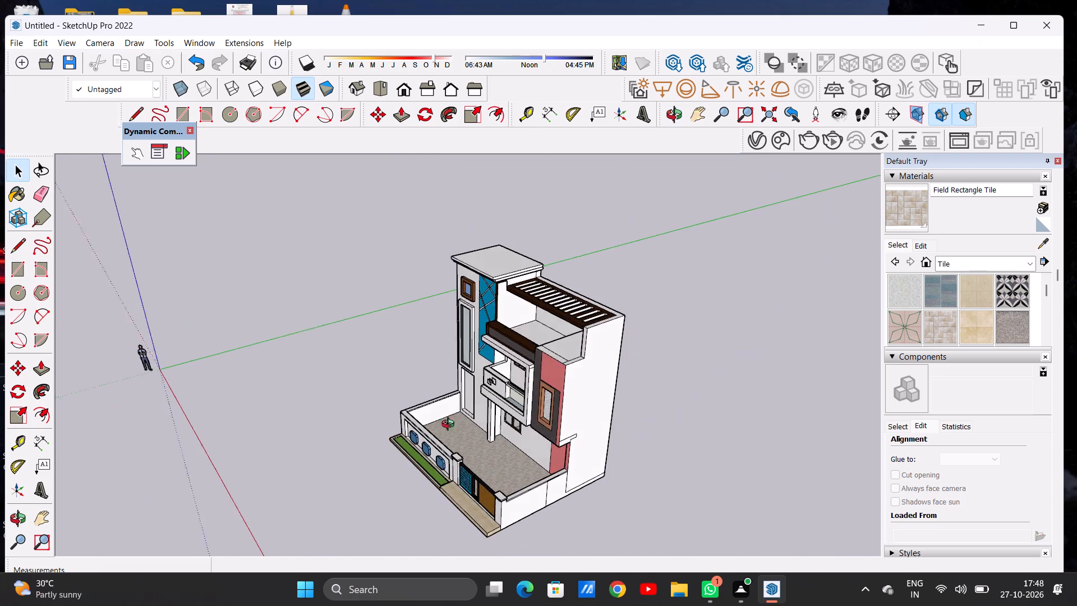
middle_click_drag(450, 425, 516, 394)
scroll(431, 440, "up", 6)
scroll(430, 442, "down", 1)
scroll(430, 442, "up", 8)
middle_click_drag(476, 435, 424, 425)
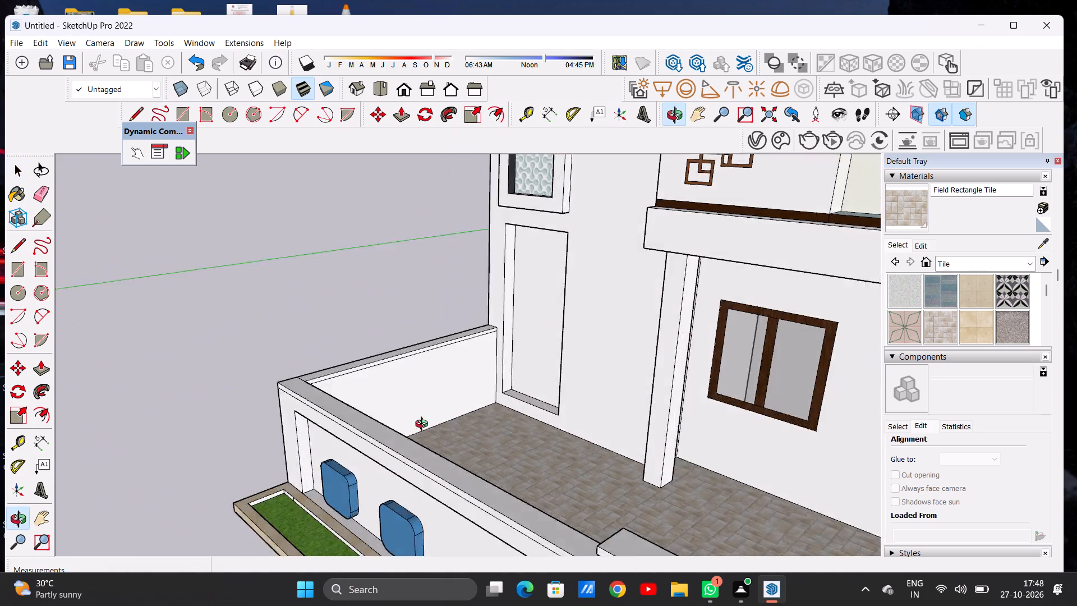
middle_click_drag(424, 425, 531, 430)
scroll(482, 412, "down", 10)
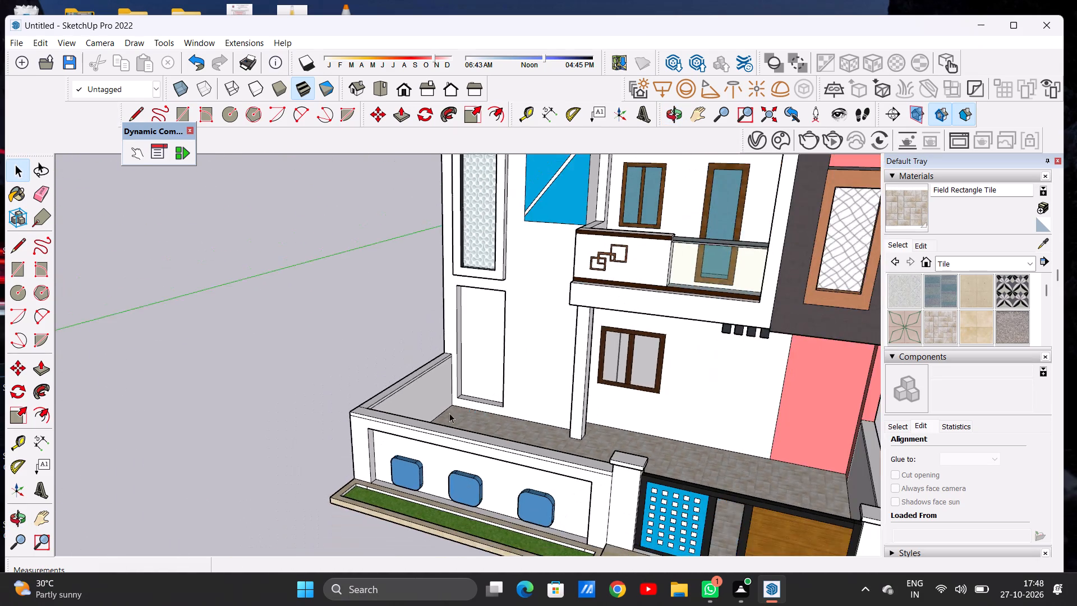
scroll(449, 413, "down", 13)
middle_click_drag(477, 448, 540, 391)
scroll(495, 398, "up", 7)
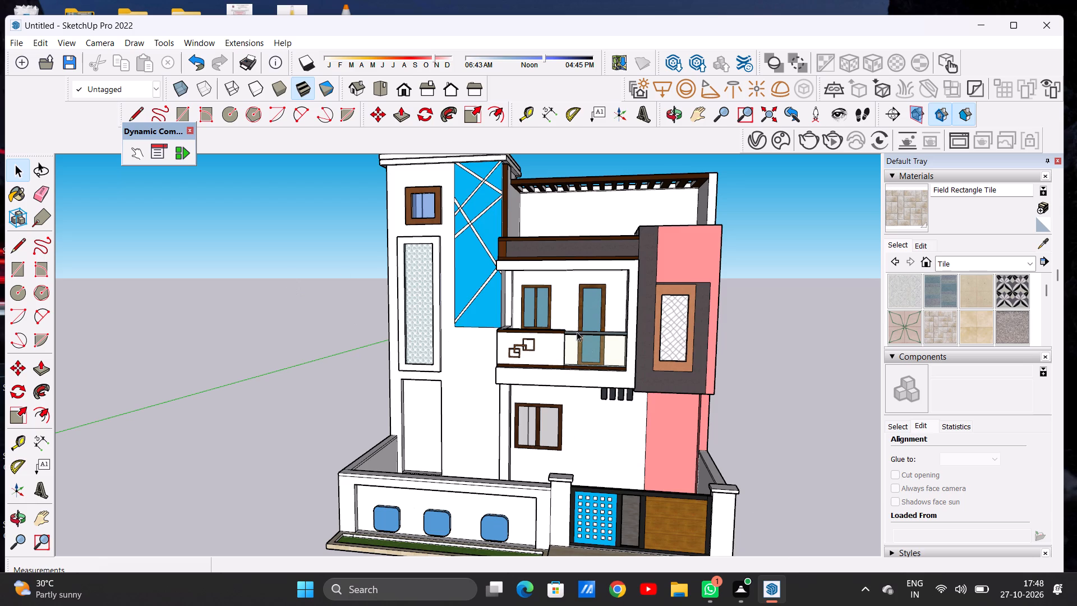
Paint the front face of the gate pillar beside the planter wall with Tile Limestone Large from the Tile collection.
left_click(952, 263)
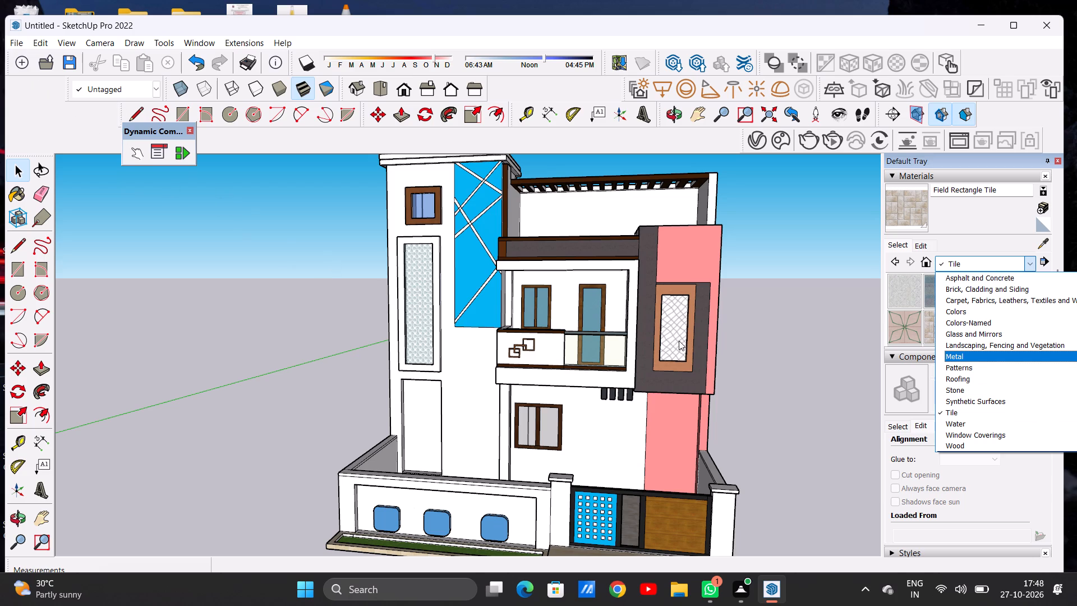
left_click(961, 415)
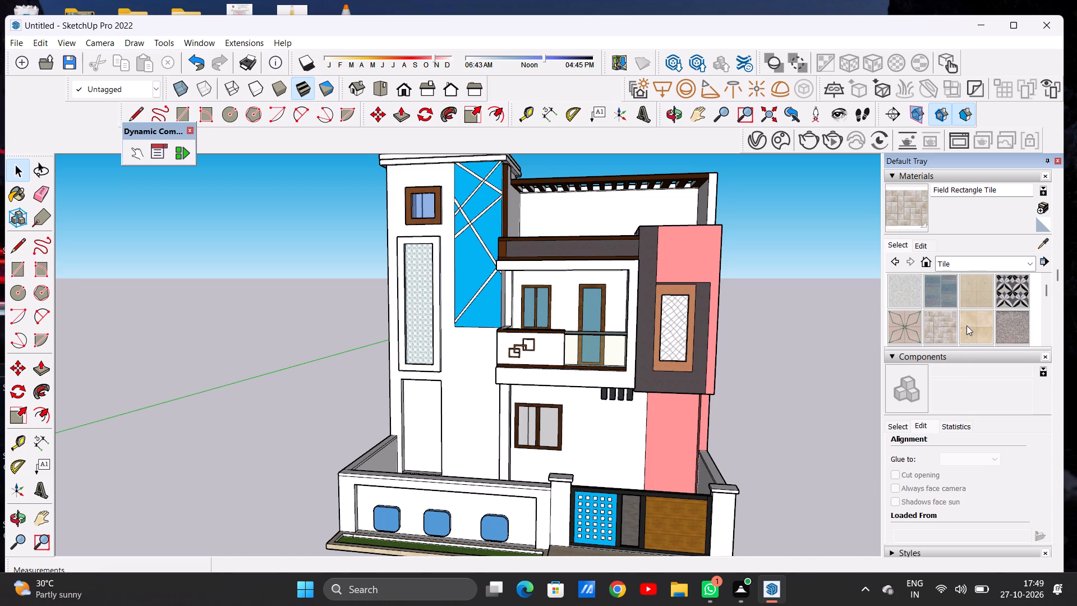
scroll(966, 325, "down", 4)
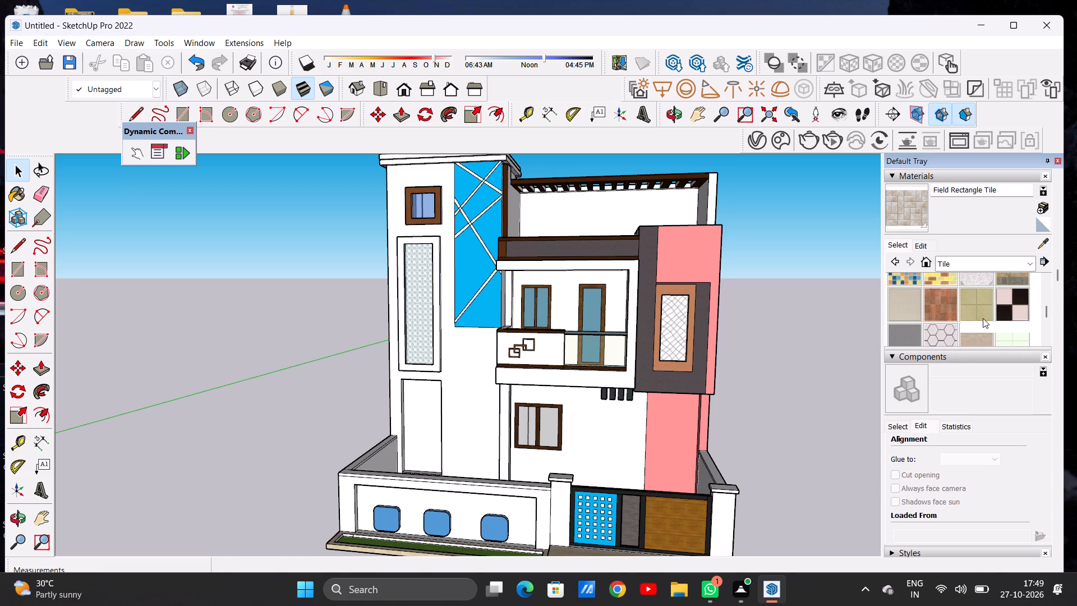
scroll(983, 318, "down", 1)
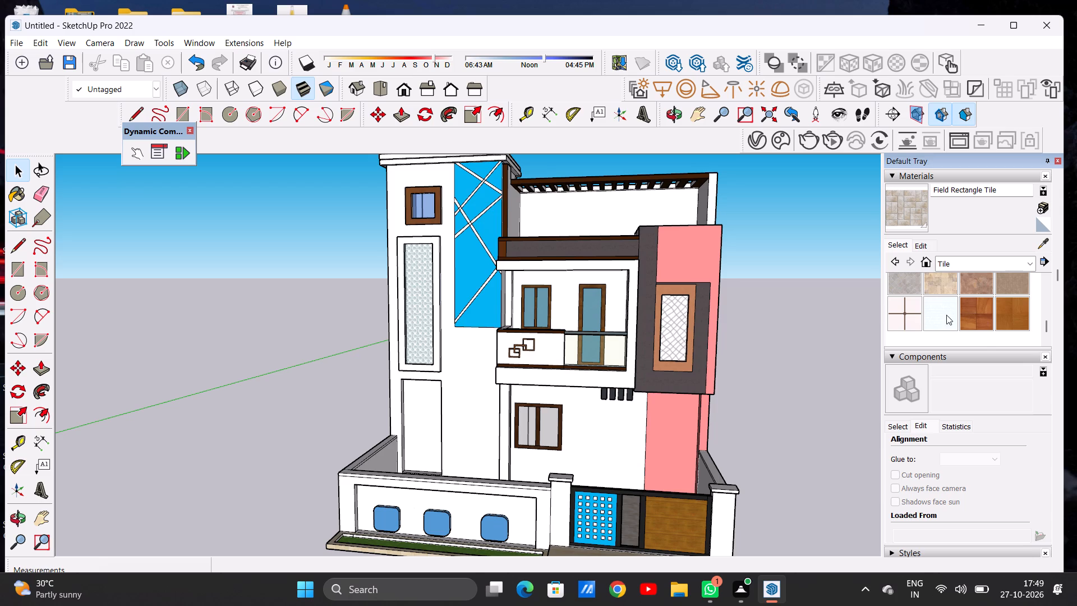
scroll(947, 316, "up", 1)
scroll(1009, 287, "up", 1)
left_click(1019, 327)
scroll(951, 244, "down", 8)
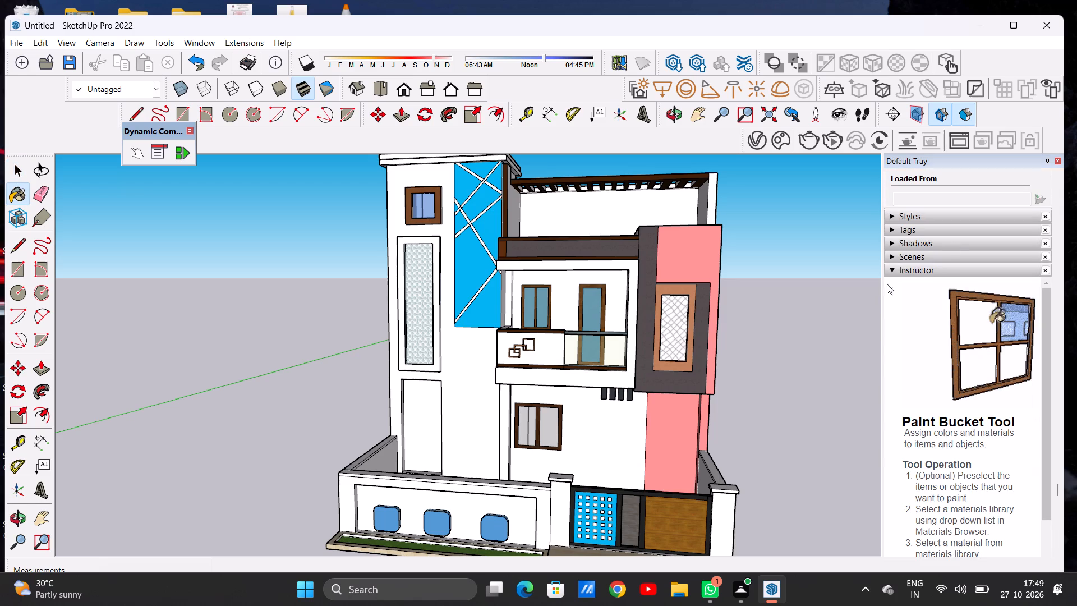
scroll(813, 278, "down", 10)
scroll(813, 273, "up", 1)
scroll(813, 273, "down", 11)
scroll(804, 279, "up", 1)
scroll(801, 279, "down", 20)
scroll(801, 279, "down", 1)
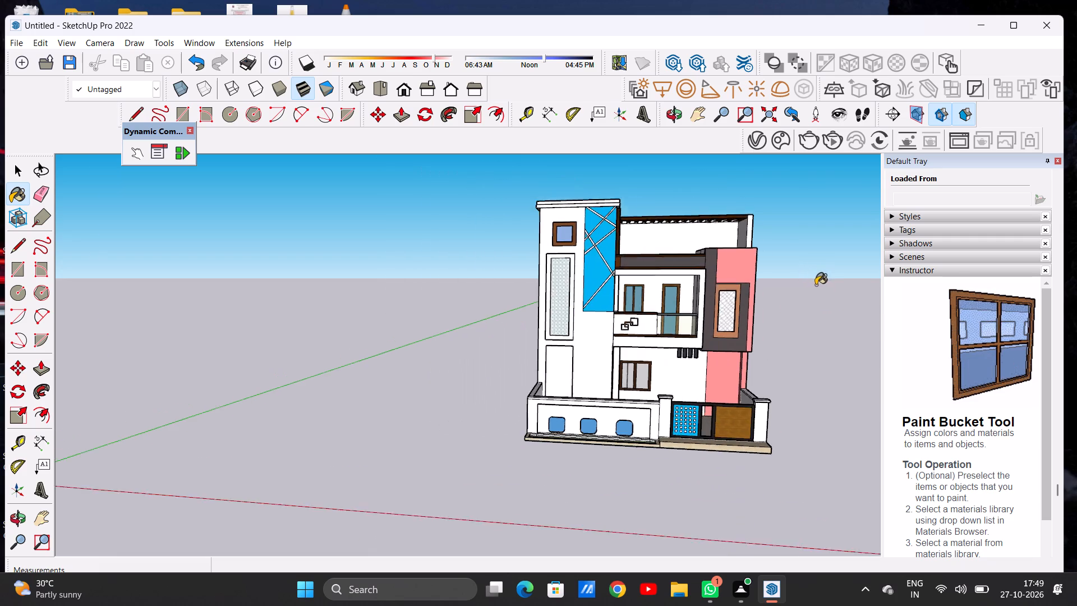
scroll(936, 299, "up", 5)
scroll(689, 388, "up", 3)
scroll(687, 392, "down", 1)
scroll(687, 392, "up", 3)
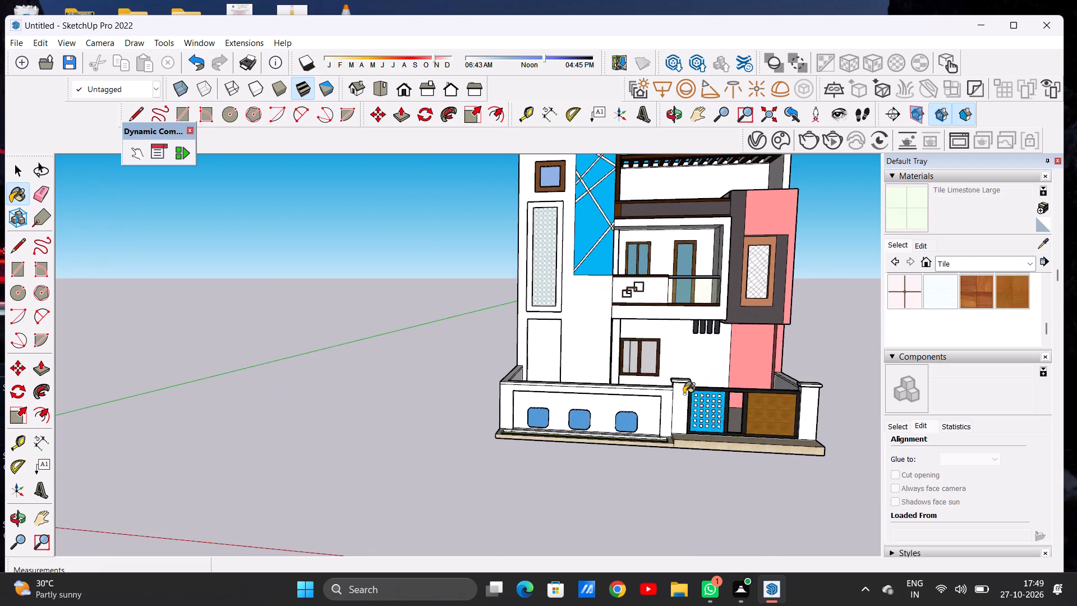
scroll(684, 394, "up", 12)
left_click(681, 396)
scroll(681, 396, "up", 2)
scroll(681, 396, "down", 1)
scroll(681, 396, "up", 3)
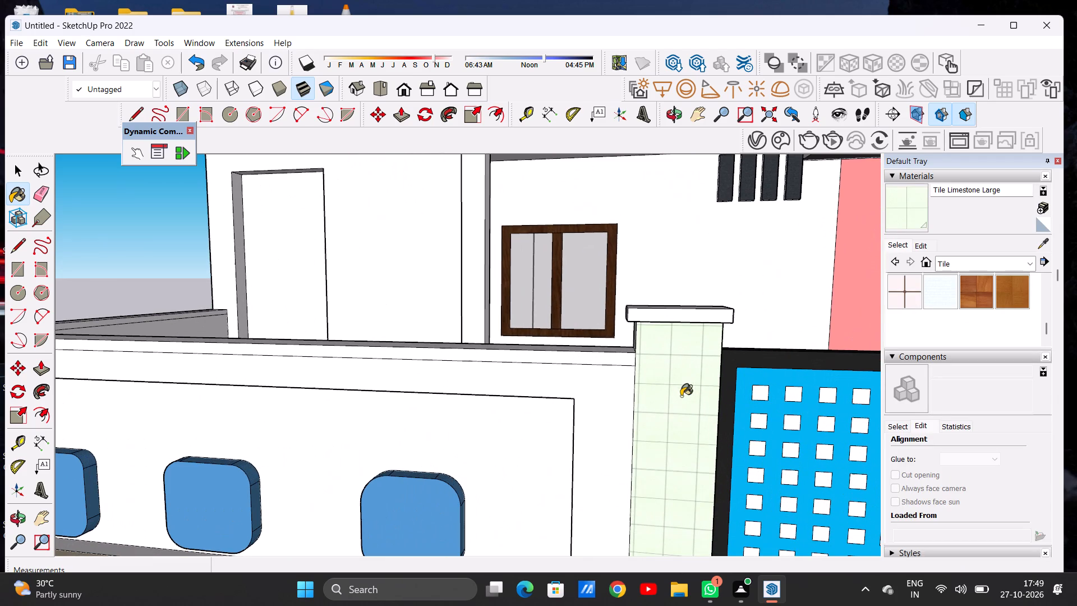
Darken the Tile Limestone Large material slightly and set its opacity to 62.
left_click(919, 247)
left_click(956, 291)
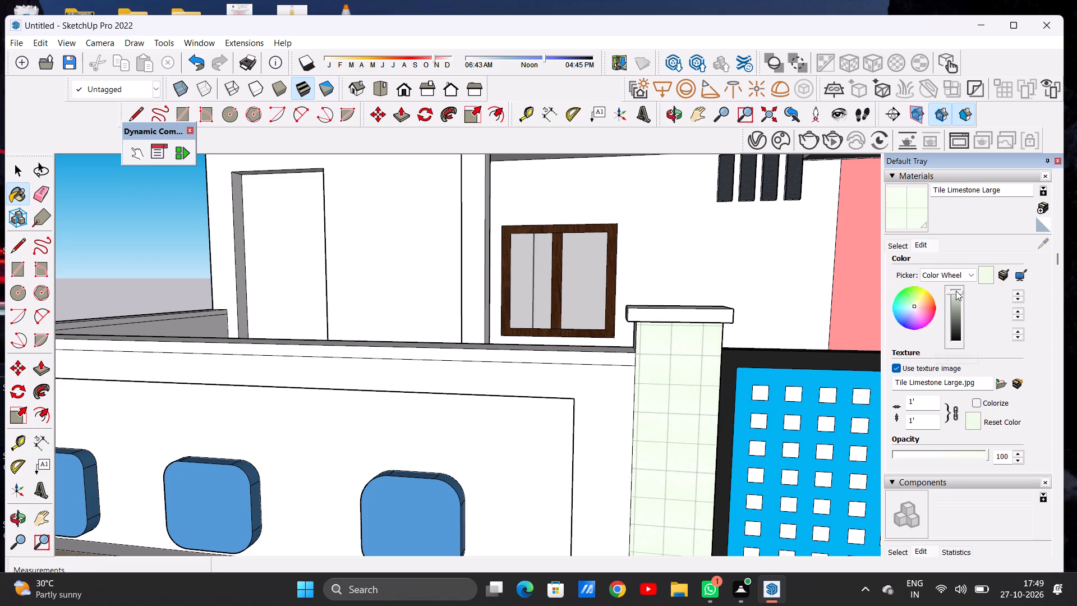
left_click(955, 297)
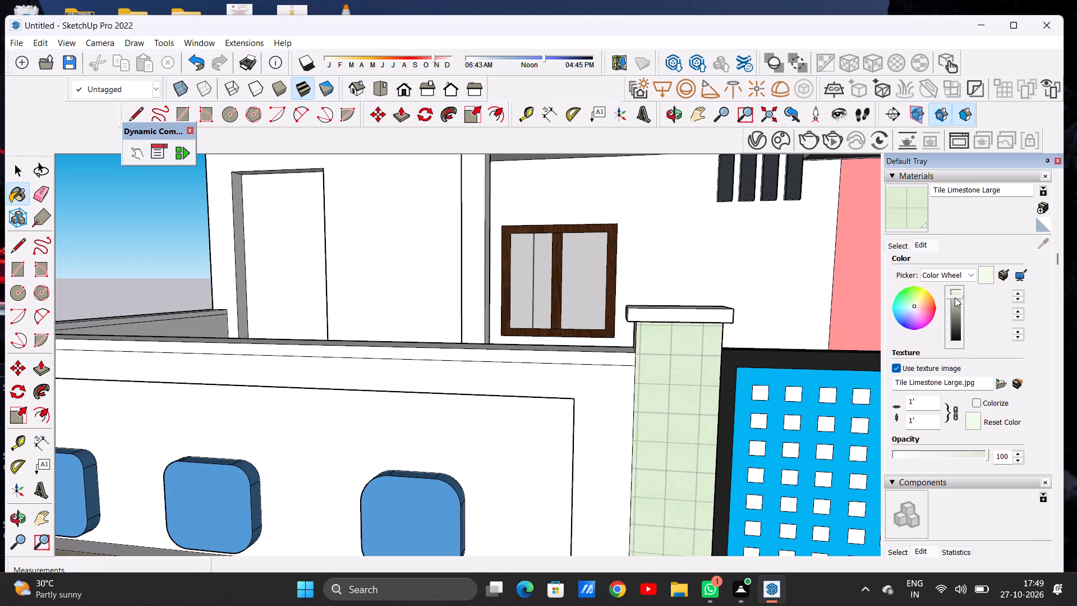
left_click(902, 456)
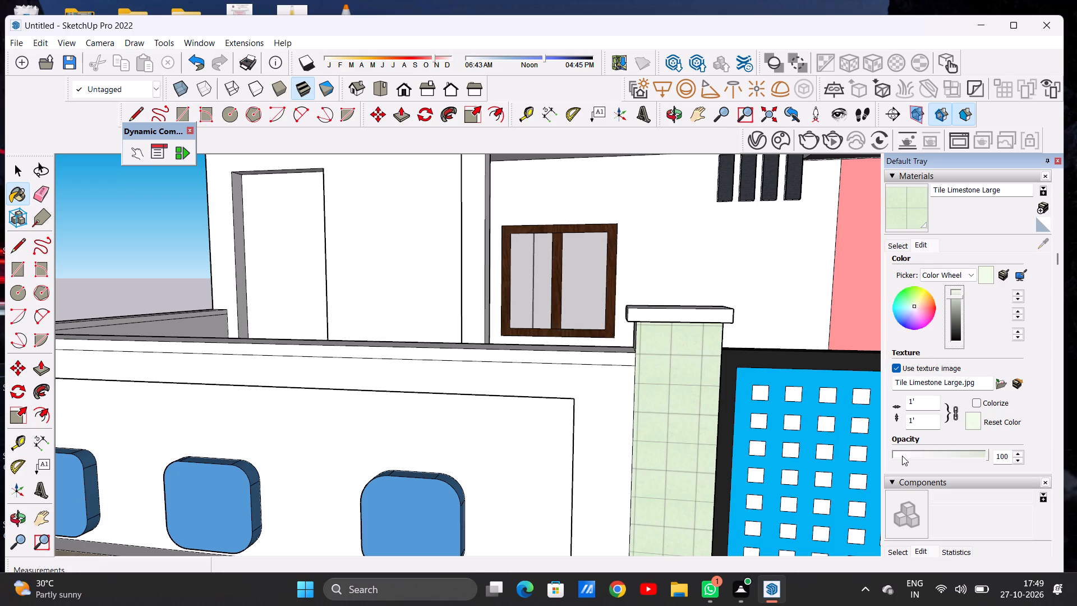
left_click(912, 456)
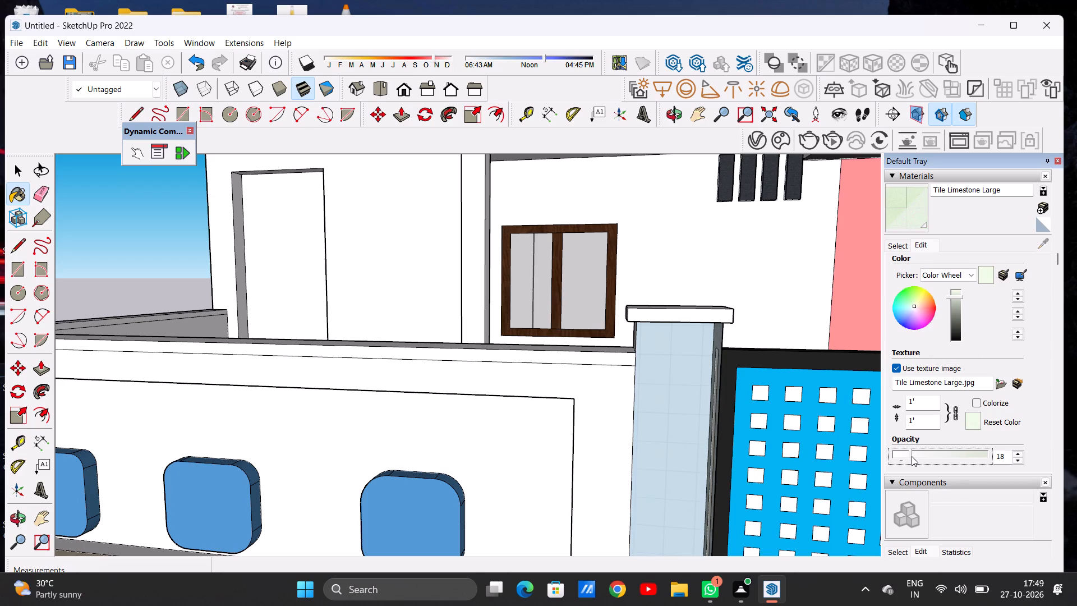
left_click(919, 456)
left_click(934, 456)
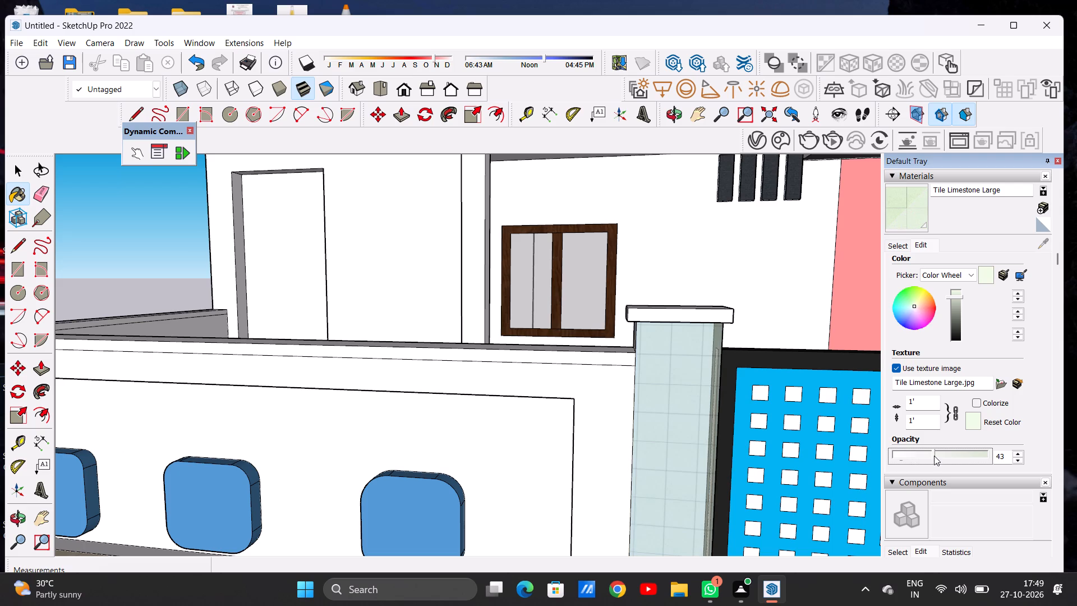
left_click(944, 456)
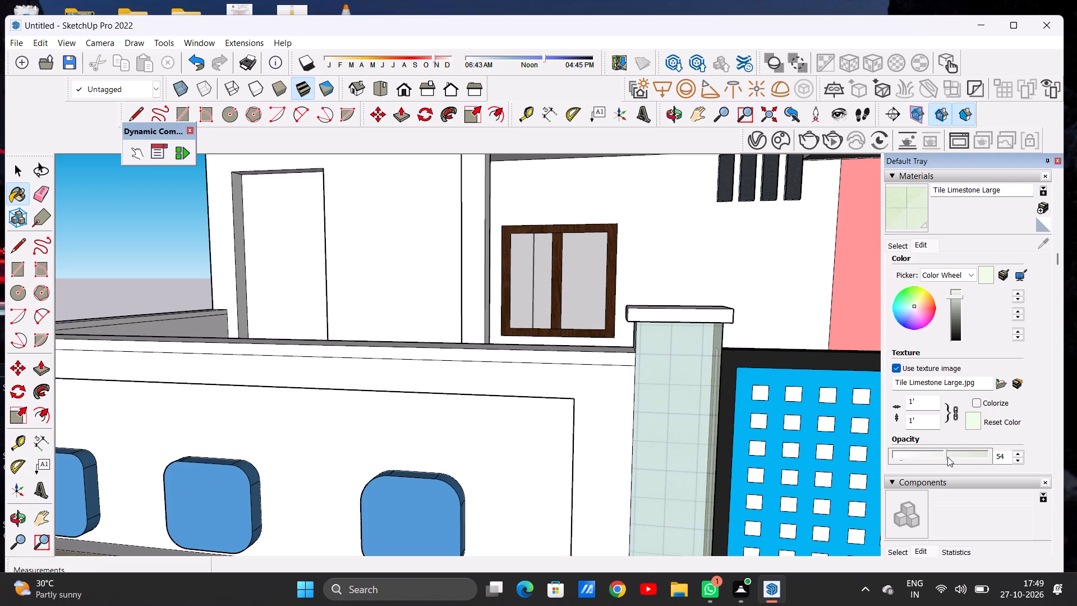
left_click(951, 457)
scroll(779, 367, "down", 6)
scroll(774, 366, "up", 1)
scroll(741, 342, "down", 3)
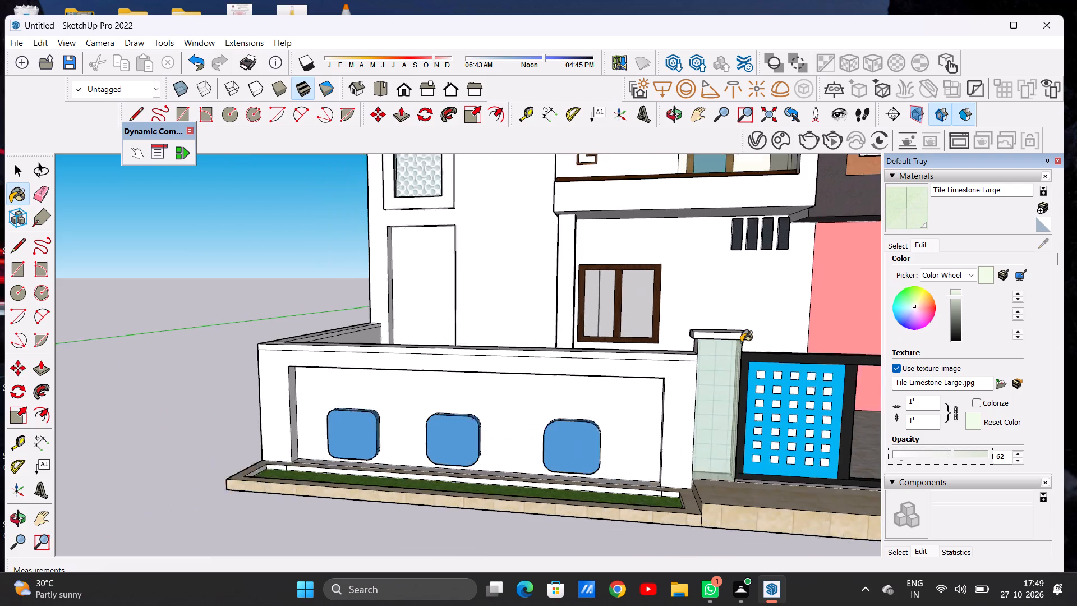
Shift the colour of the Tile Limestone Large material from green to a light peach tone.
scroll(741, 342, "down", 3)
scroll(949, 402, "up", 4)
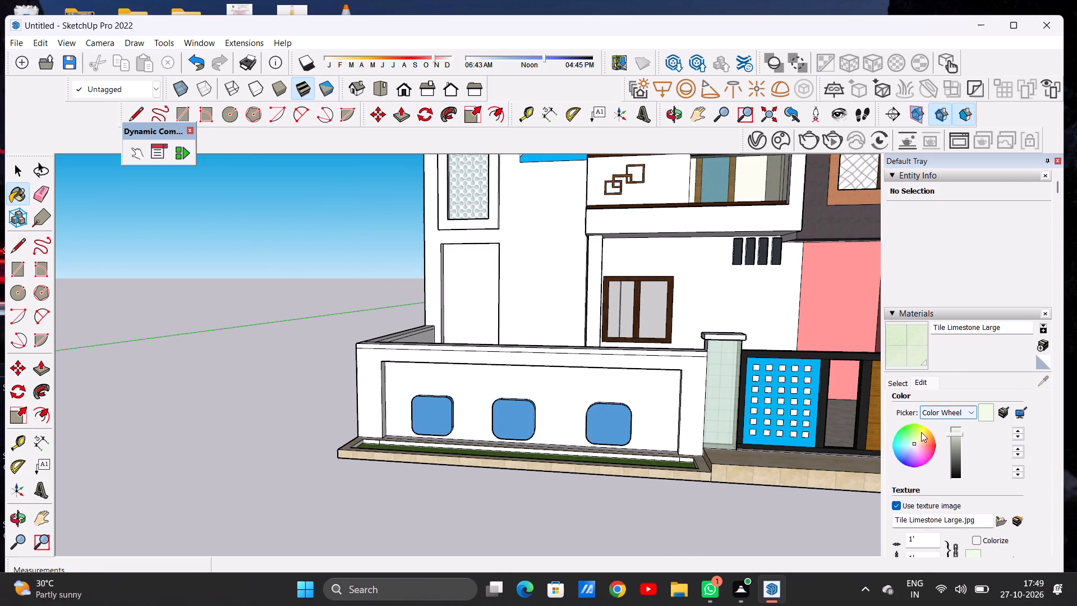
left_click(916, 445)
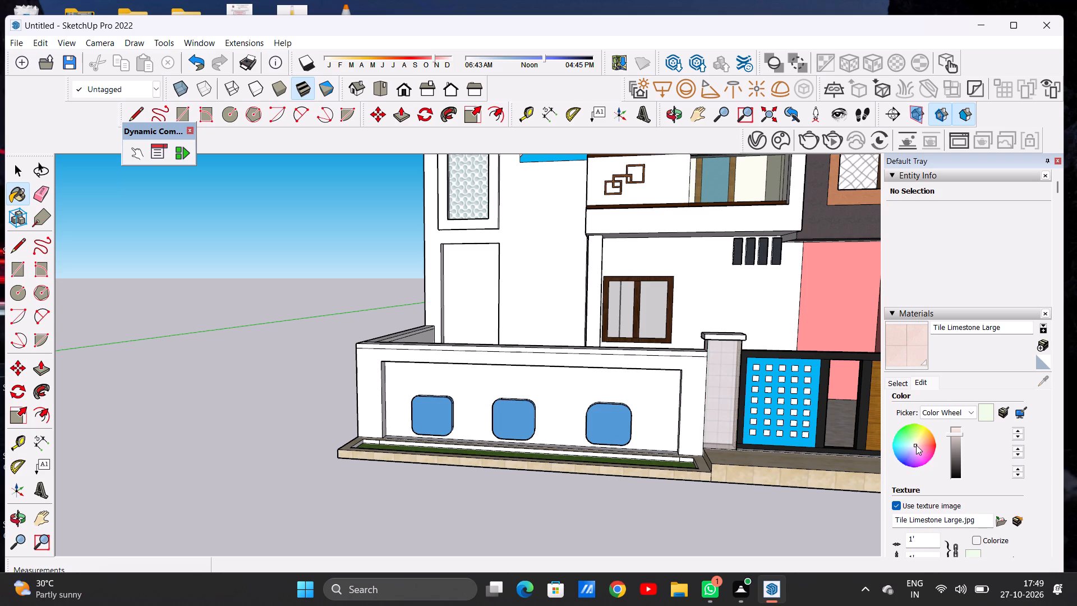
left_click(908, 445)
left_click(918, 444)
Examine the recoloured tile on the gate pillar from several distances and angles, leaving the Paint Bucket tool.
scroll(881, 320, "down", 10)
scroll(916, 351, "up", 8)
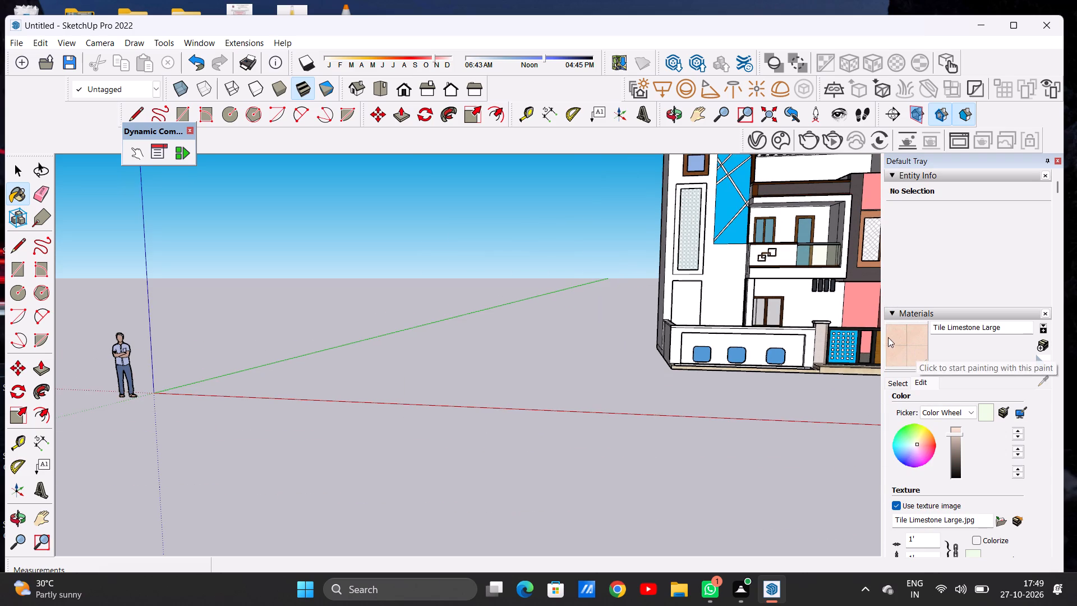
scroll(888, 337, "up", 5)
scroll(858, 337, "down", 1)
scroll(858, 337, "up", 16)
scroll(855, 348, "down", 1)
scroll(855, 348, "up", 5)
scroll(853, 348, "down", 1)
scroll(853, 348, "up", 1)
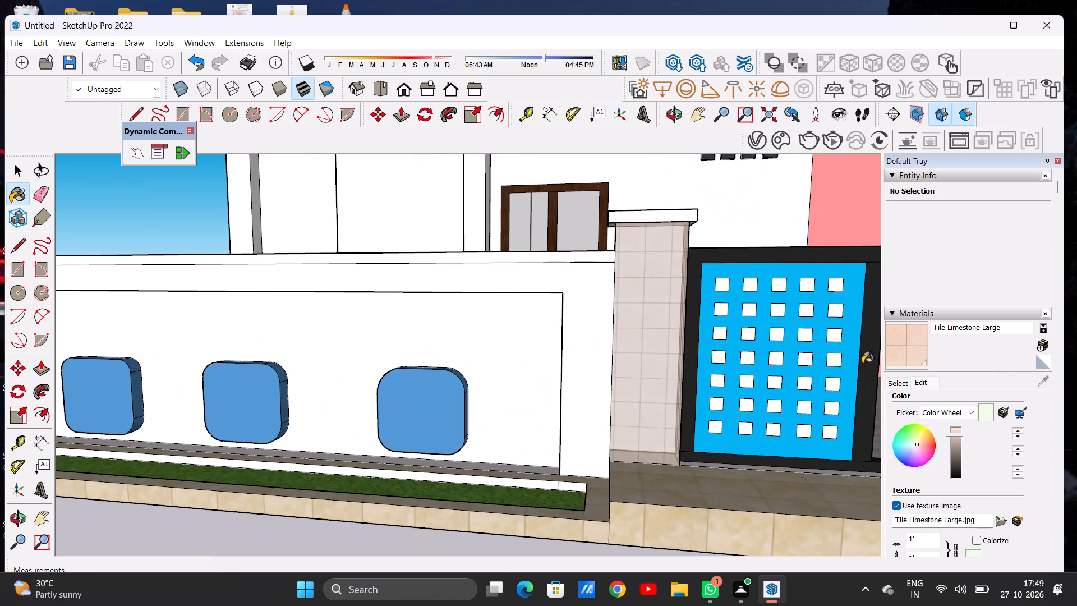
scroll(733, 311, "up", 2)
scroll(728, 333, "down", 1)
middle_click_drag(696, 342, 679, 437)
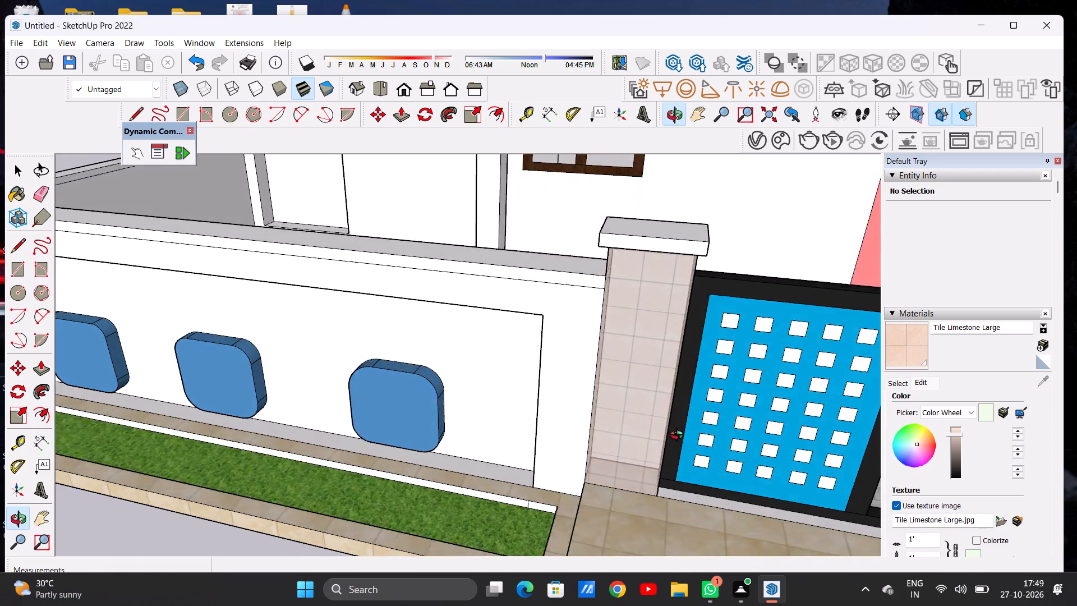
middle_click_drag(679, 437, 824, 370)
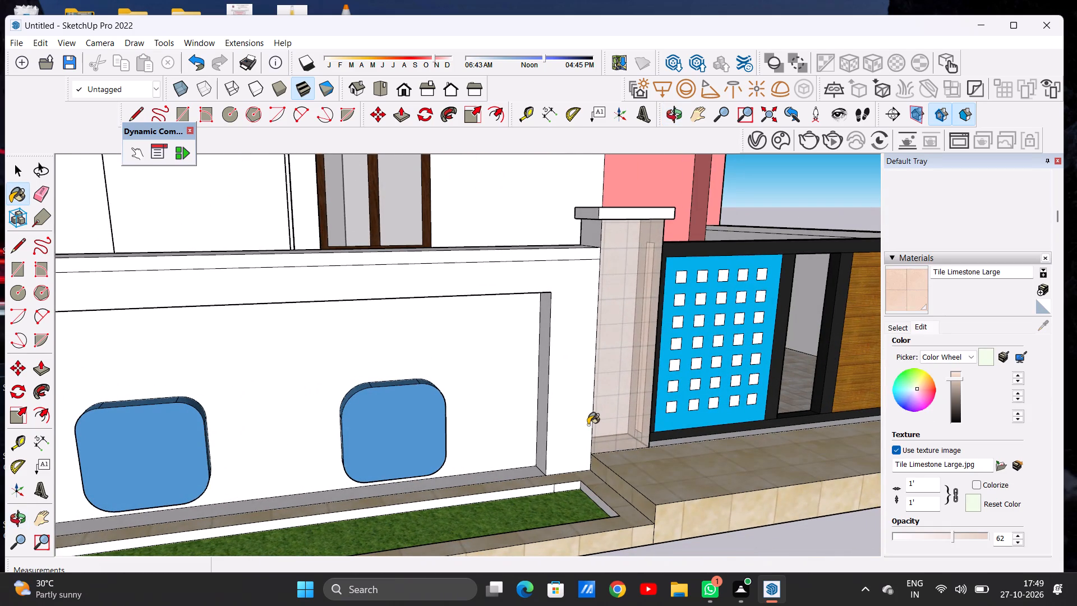
scroll(587, 425, "down", 13)
scroll(591, 403, "up", 3)
scroll(591, 403, "down", 1)
scroll(591, 403, "up", 5)
scroll(597, 391, "down", 1)
scroll(597, 391, "up", 12)
scroll(605, 382, "down", 1)
scroll(605, 382, "up", 1)
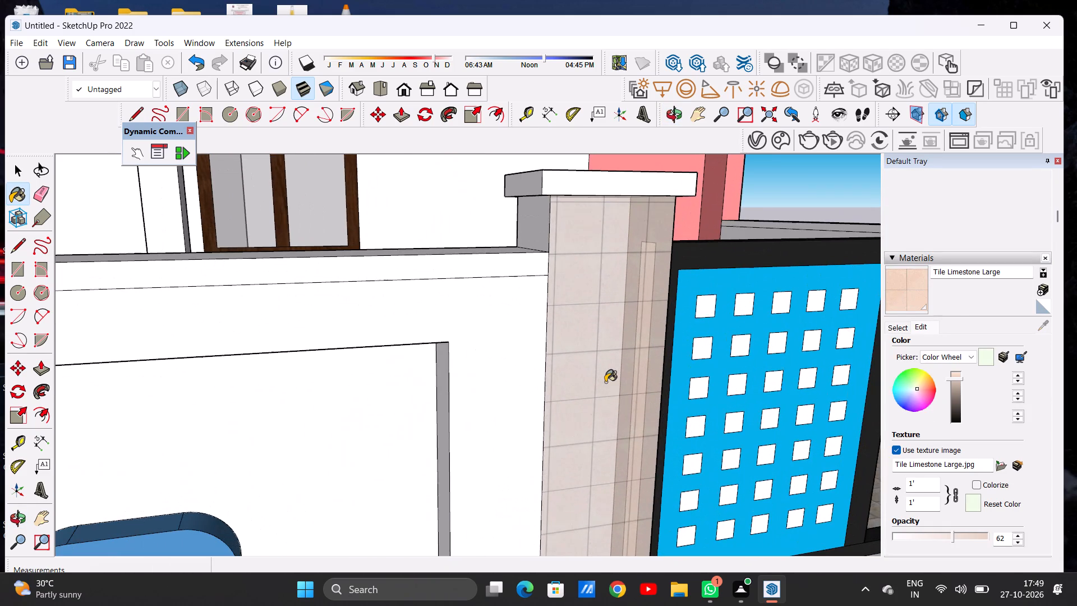
key("space")
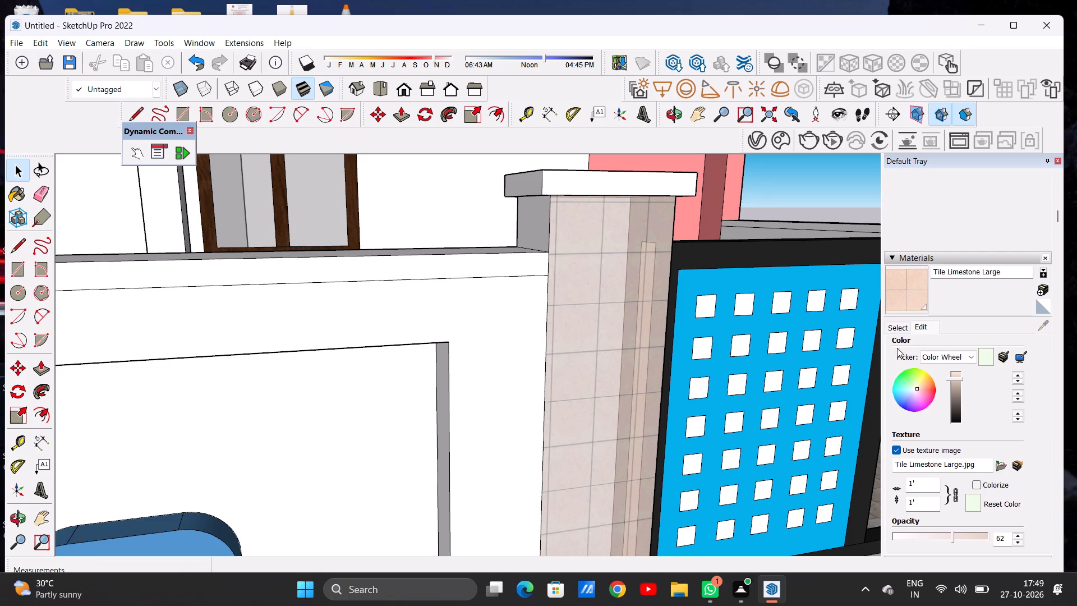
Paint the front face of the gate pillar beside the planter wall with White Square Tile.
left_click(902, 329)
left_click(912, 368)
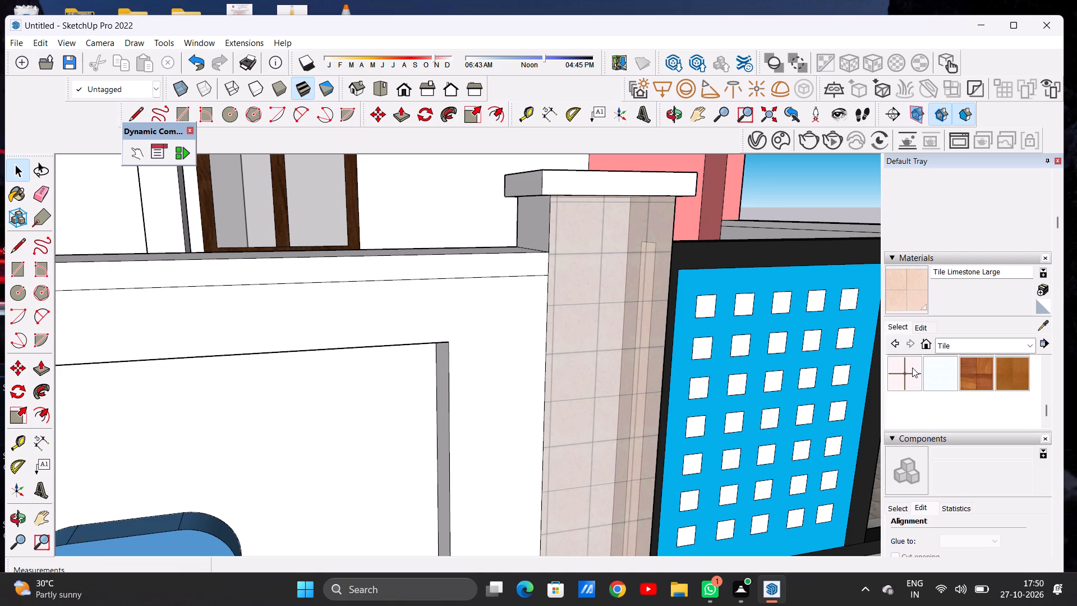
left_click(615, 377)
Paint the front face of the other gate pillar, next to the wooden gate panel, with the original Tile Limestone Large.
scroll(615, 377, "down", 3)
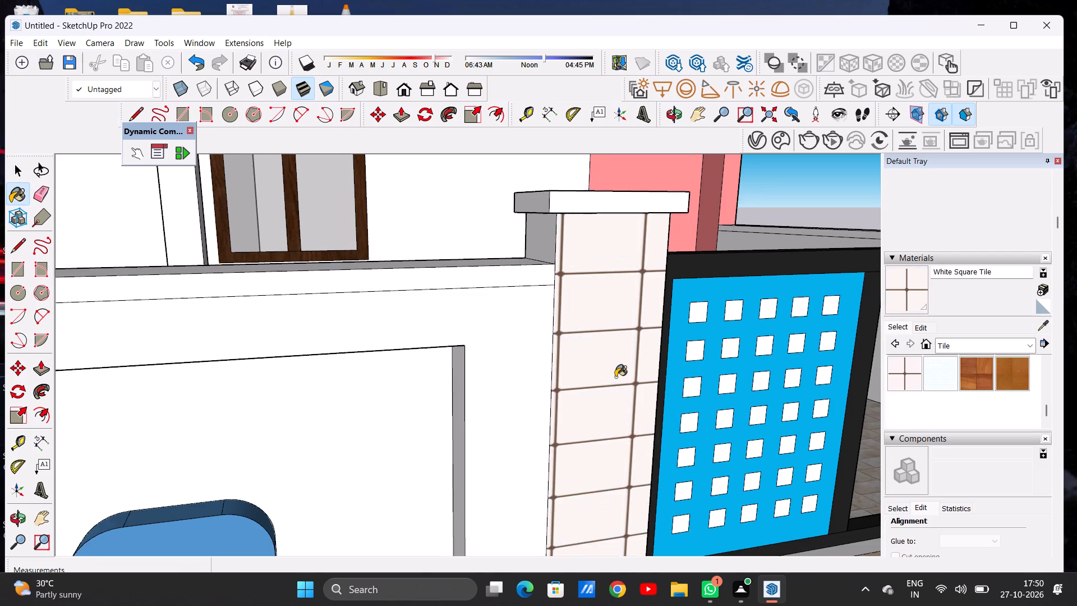
scroll(615, 377, "down", 3)
middle_click_drag(627, 396, 558, 387)
scroll(595, 377, "down", 5)
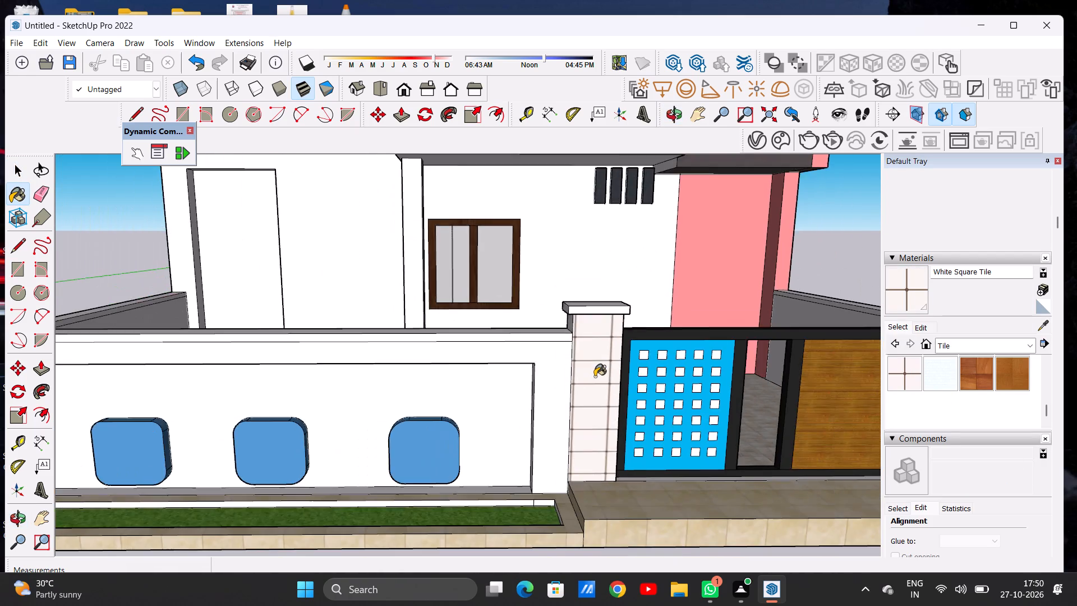
scroll(595, 377, "down", 7)
middle_click_drag(604, 399, 575, 351)
scroll(941, 410, "up", 1)
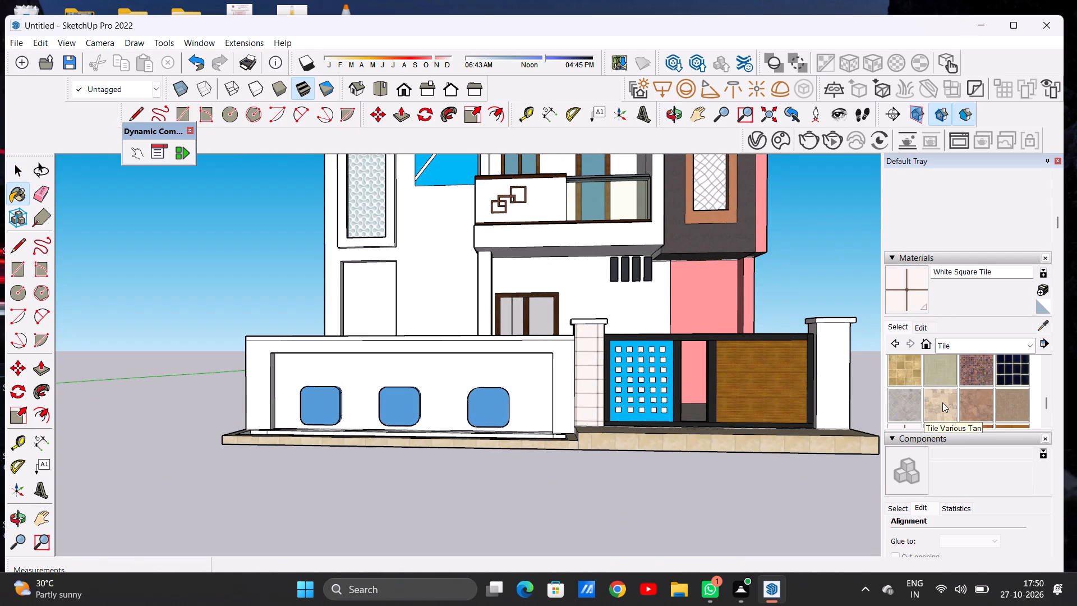
scroll(942, 397, "up", 1)
left_click(1011, 398)
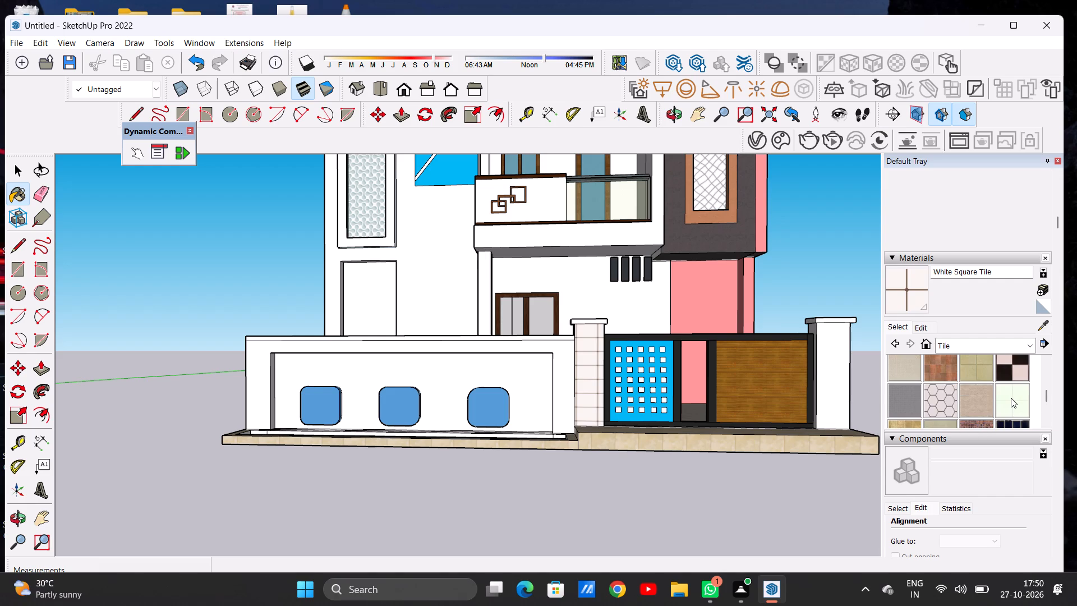
scroll(933, 357, "up", 6)
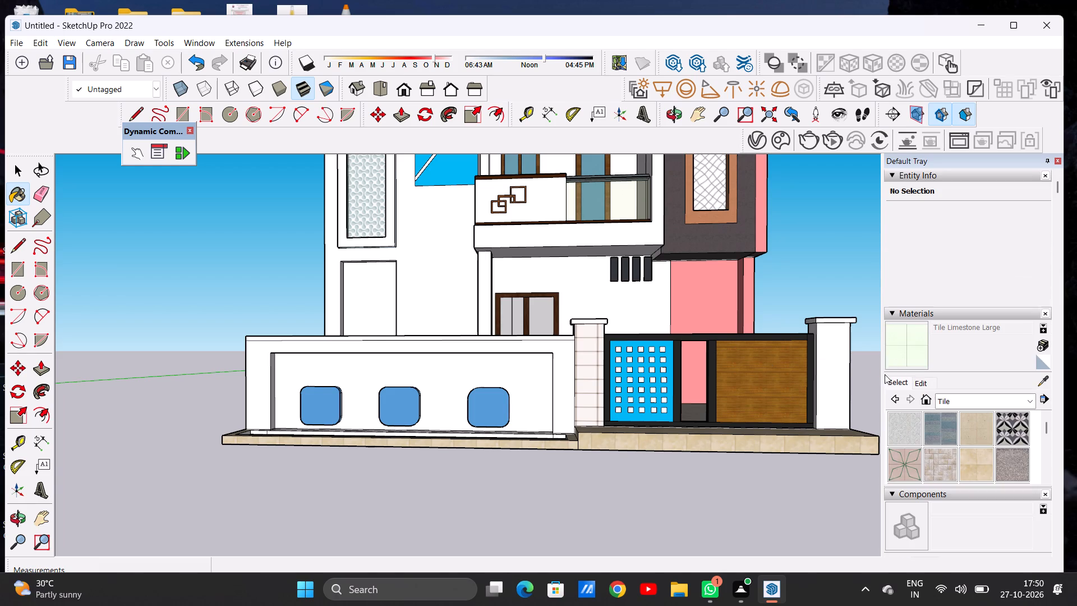
scroll(885, 374, "up", 1)
scroll(830, 377, "up", 12)
left_click(827, 360)
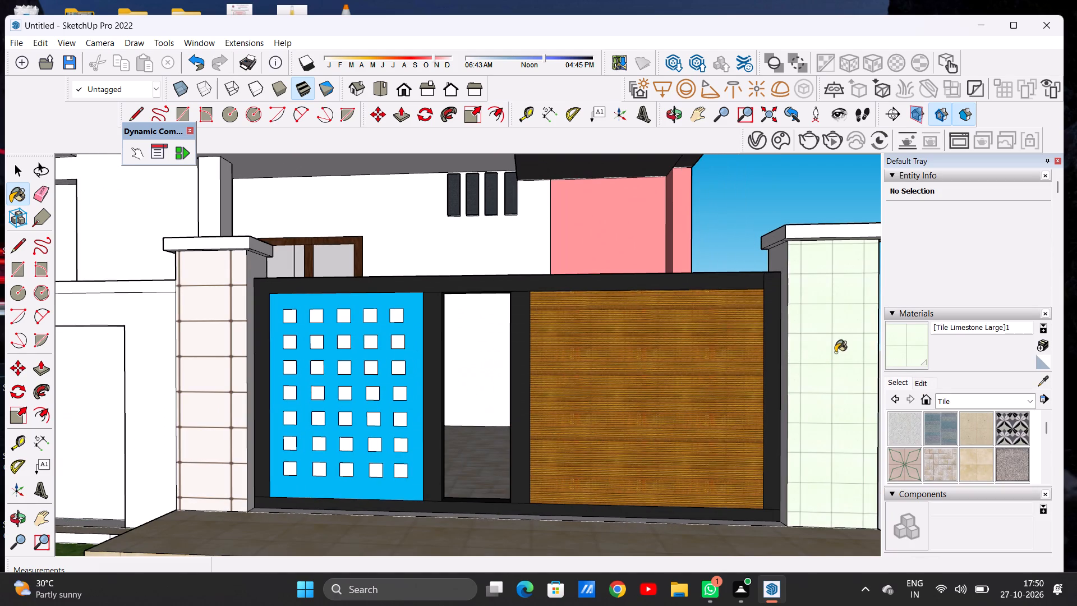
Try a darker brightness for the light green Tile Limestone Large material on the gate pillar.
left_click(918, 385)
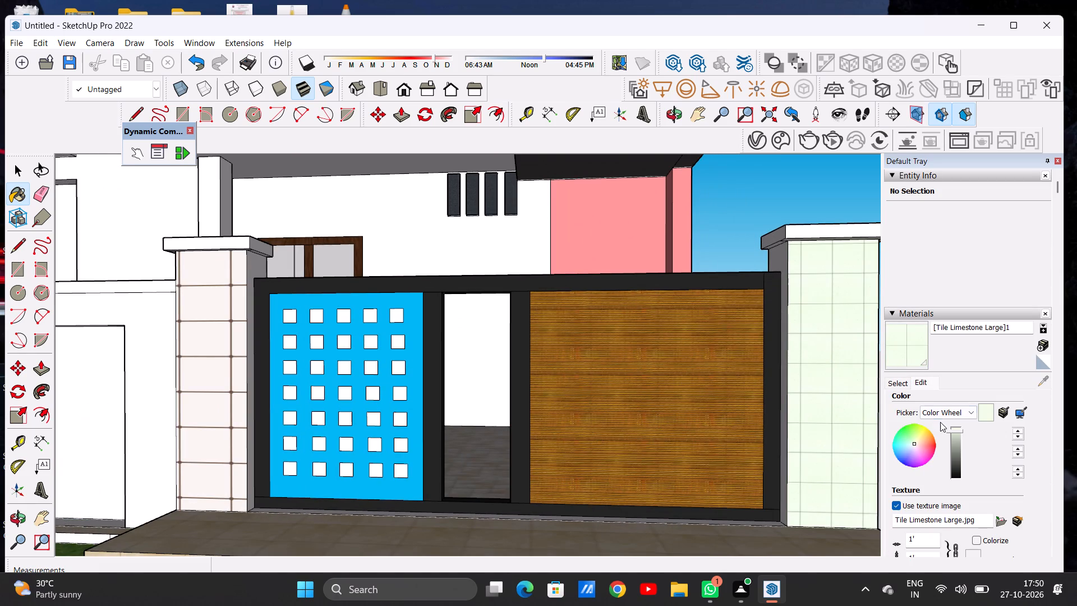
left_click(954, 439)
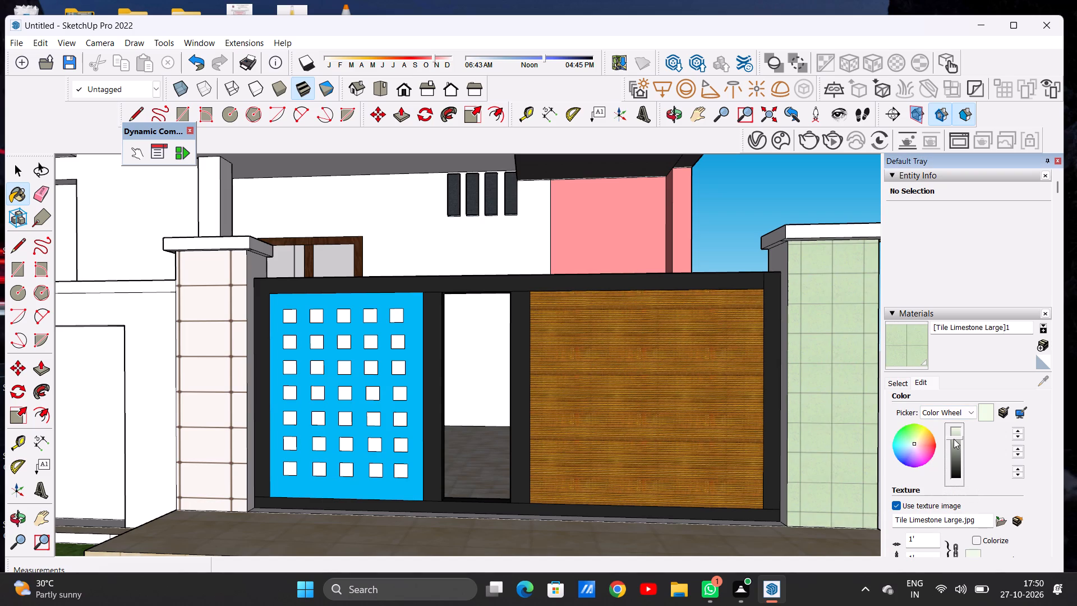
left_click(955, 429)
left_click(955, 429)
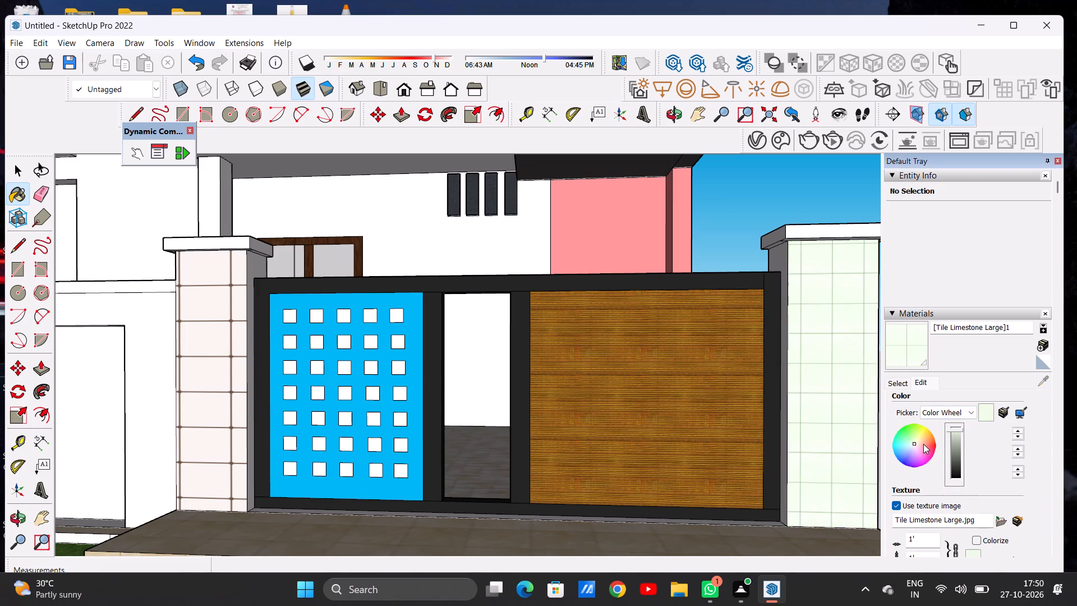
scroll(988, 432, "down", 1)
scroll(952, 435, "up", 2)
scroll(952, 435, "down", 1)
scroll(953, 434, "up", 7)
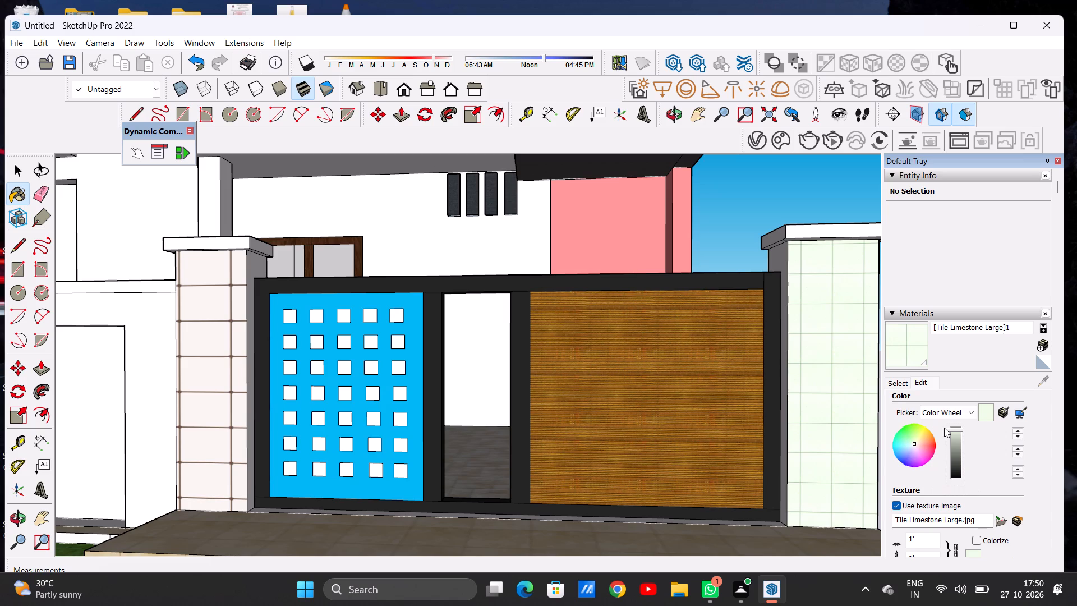
Paint the front face of the gate pillar next to the wooden gate panel with White Subway Tile.
left_click(897, 382)
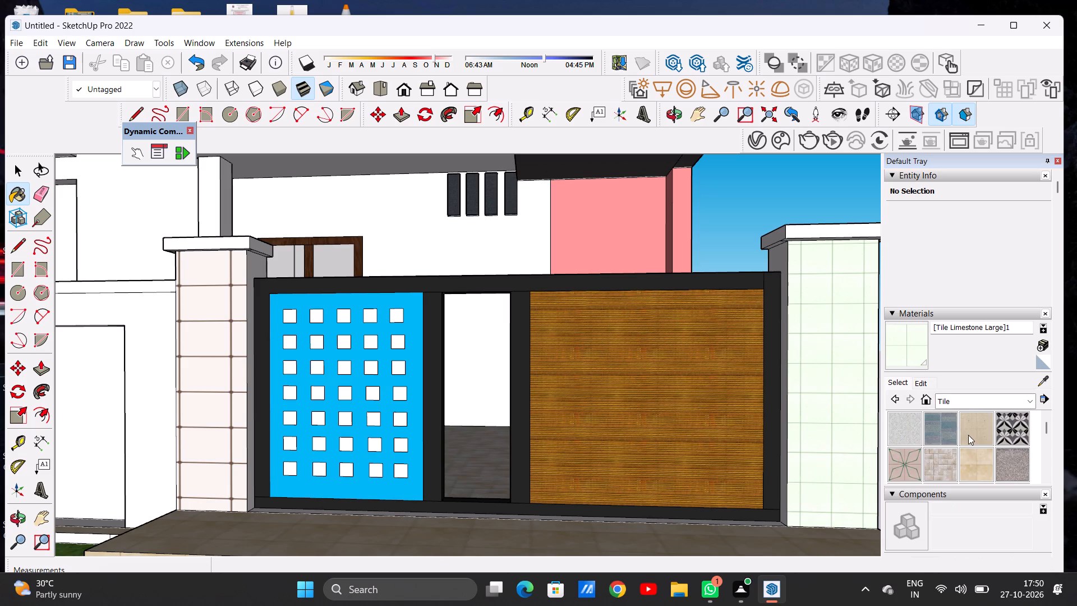
scroll(968, 435, "down", 3)
scroll(968, 437, "up", 1)
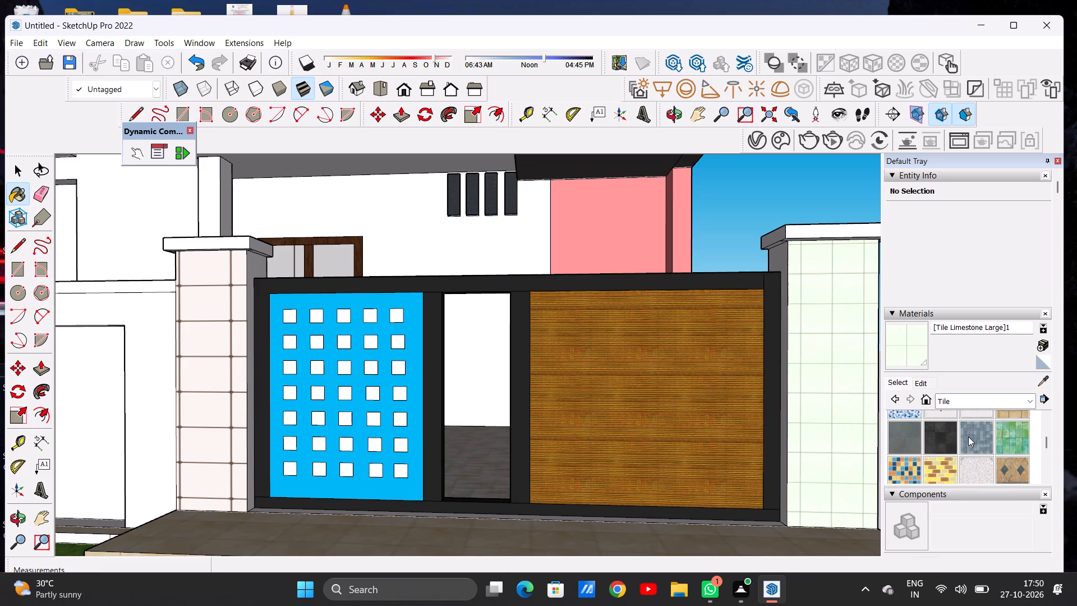
scroll(973, 442, "down", 5)
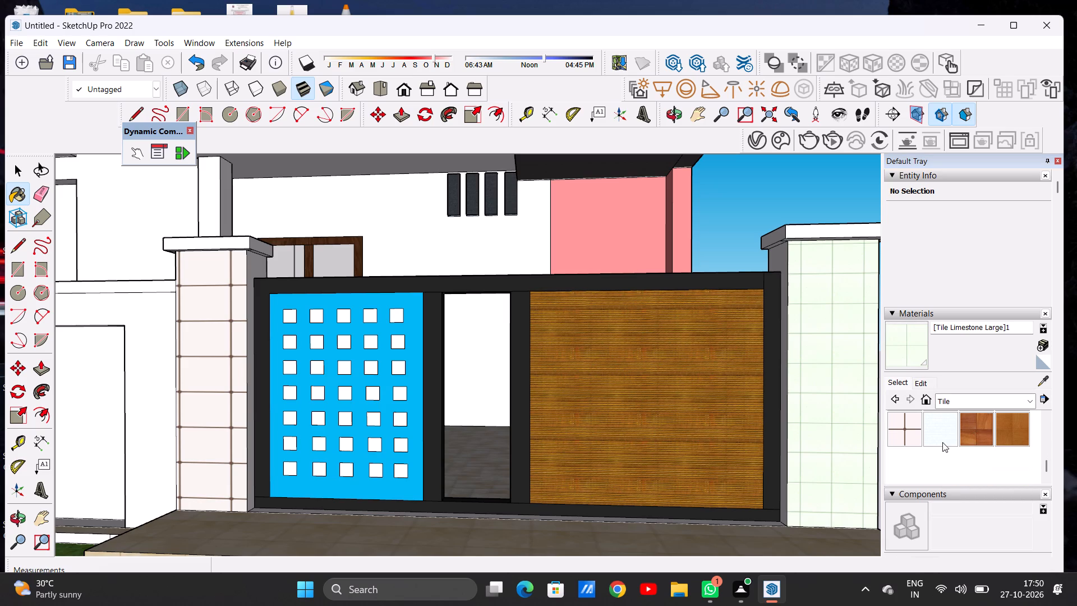
left_click(940, 433)
left_click(861, 433)
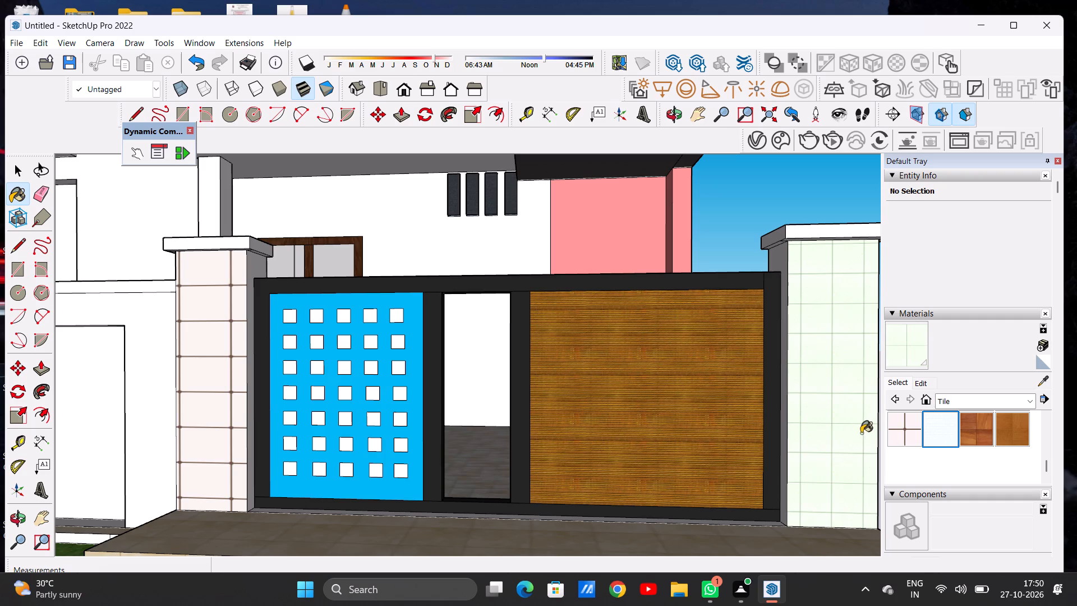
scroll(828, 435, "up", 1)
left_click(826, 435)
scroll(805, 444, "up", 11)
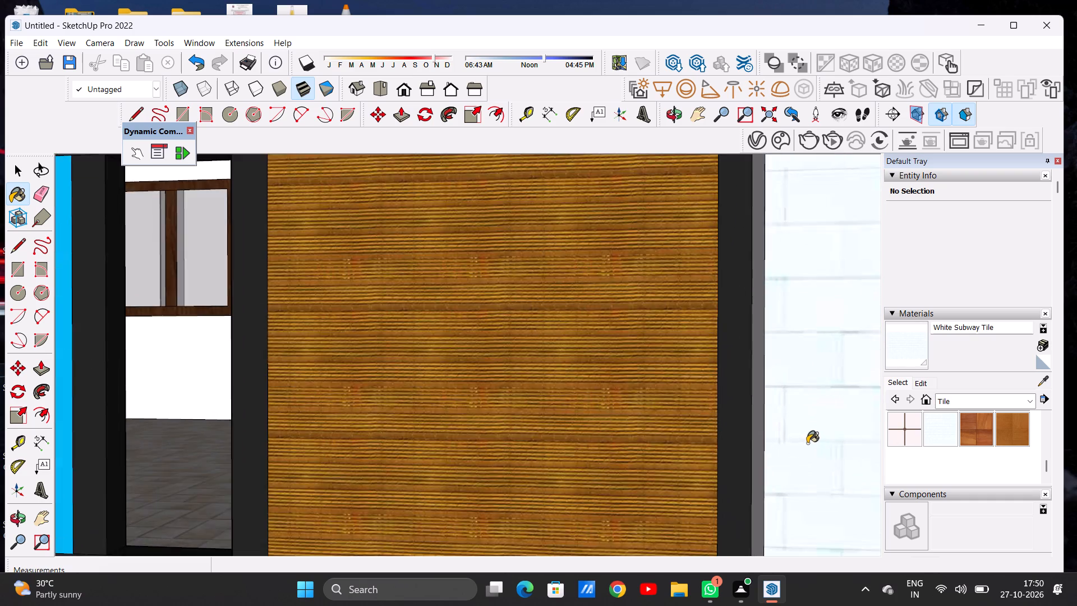
scroll(807, 443, "up", 5)
scroll(785, 446, "down", 20)
scroll(785, 446, "down", 6)
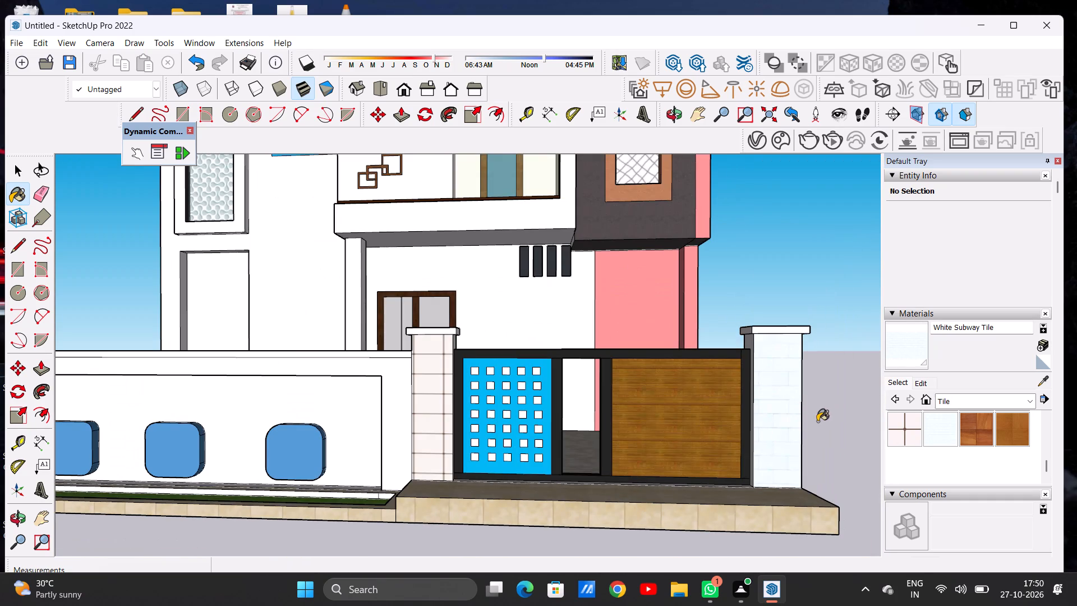
scroll(781, 393, "up", 4)
scroll(781, 393, "down", 1)
Paint that pillar's gate-facing side and its outer side, including the adjoining side compound wall, with White Subway Tile.
scroll(781, 393, "up", 1)
scroll(738, 333, "up", 6)
middle_click_drag(744, 339, 808, 417)
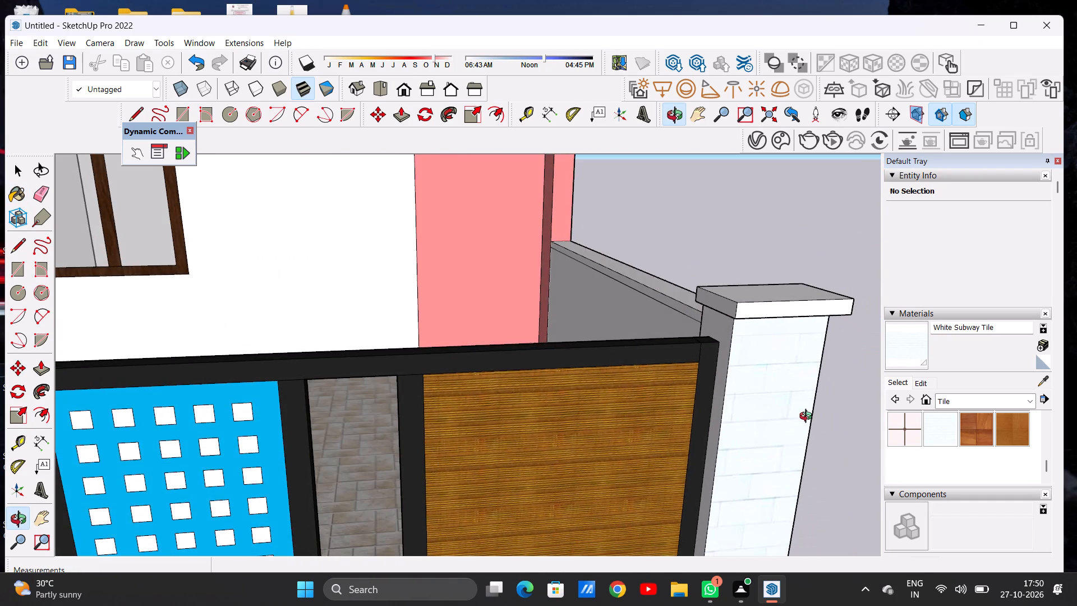
middle_click_drag(808, 417, 793, 401)
scroll(734, 348, "up", 11)
scroll(738, 327, "down", 1)
scroll(739, 326, "up", 3)
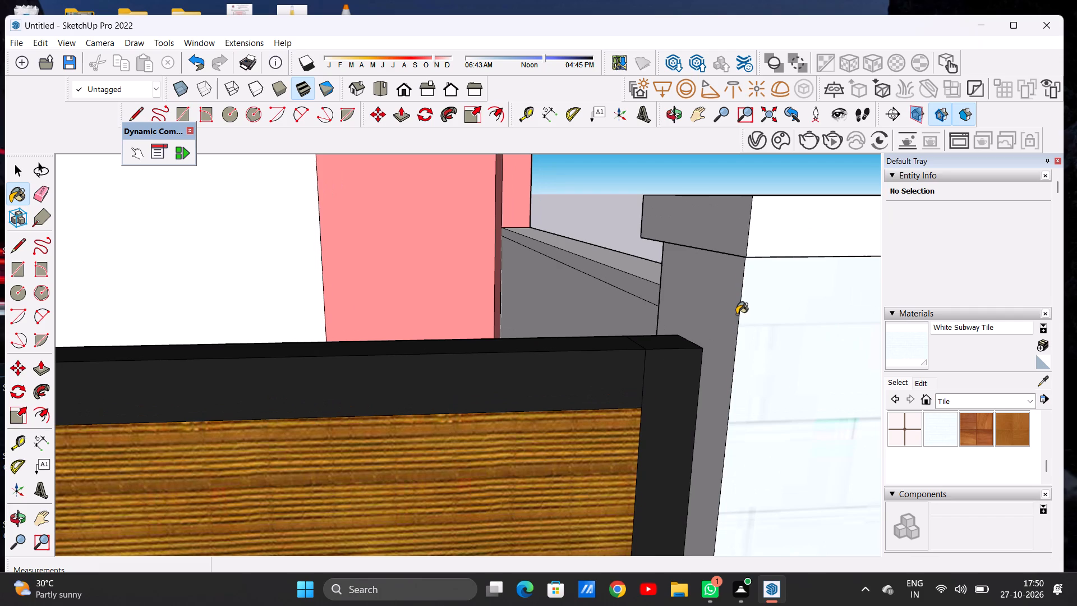
left_click(737, 314)
scroll(670, 313, "down", 3)
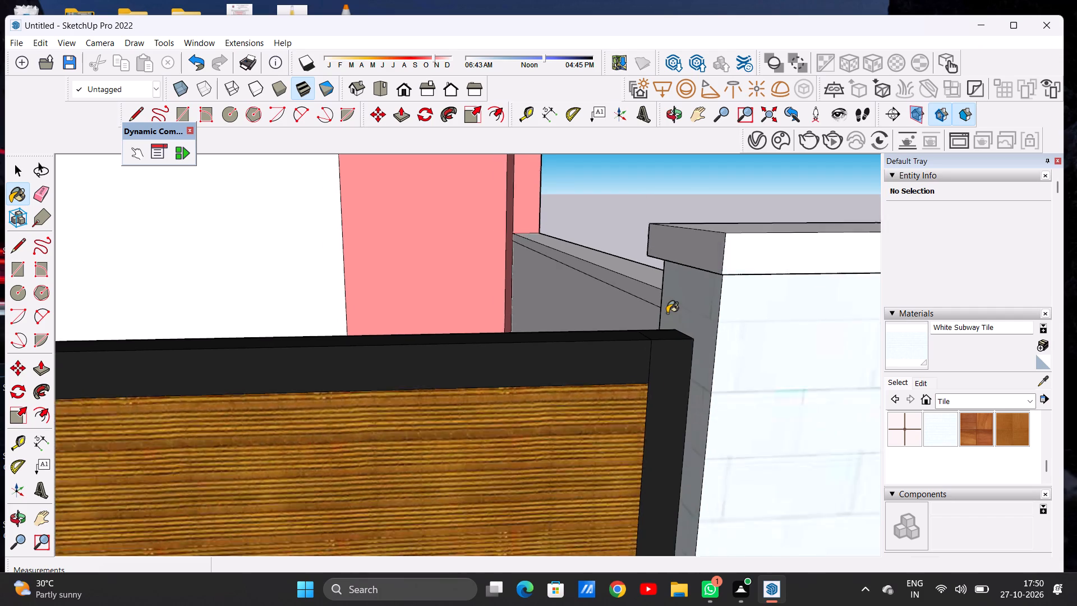
scroll(667, 313, "down", 7)
scroll(663, 301, "up", 1)
scroll(663, 301, "down", 10)
scroll(654, 299, "up", 1)
scroll(655, 301, "down", 3)
middle_click_drag(714, 329, 533, 338)
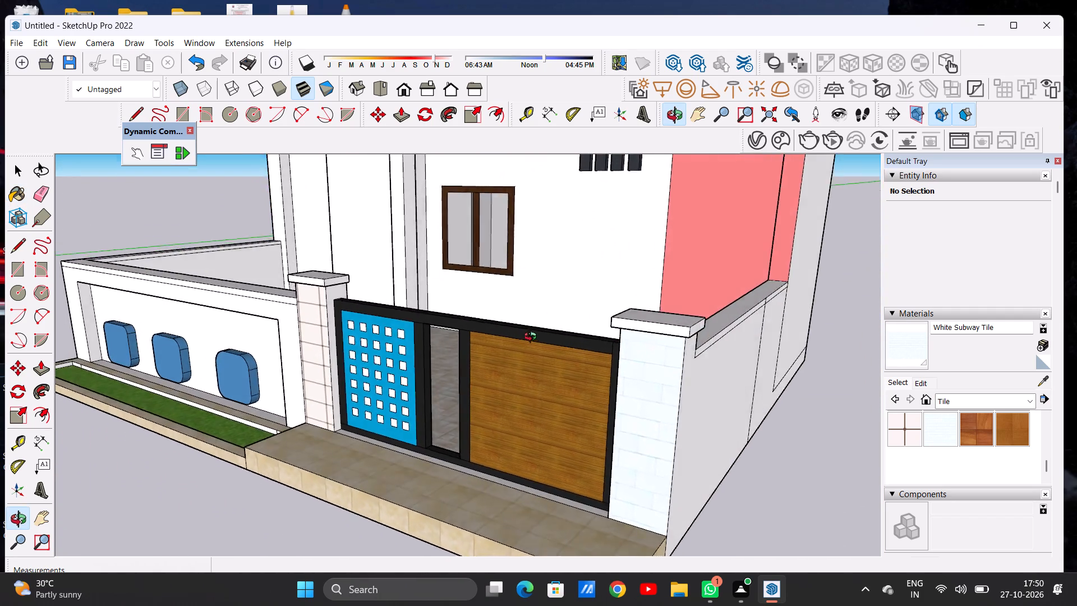
middle_click_drag(533, 338, 524, 352)
scroll(695, 366, "up", 15)
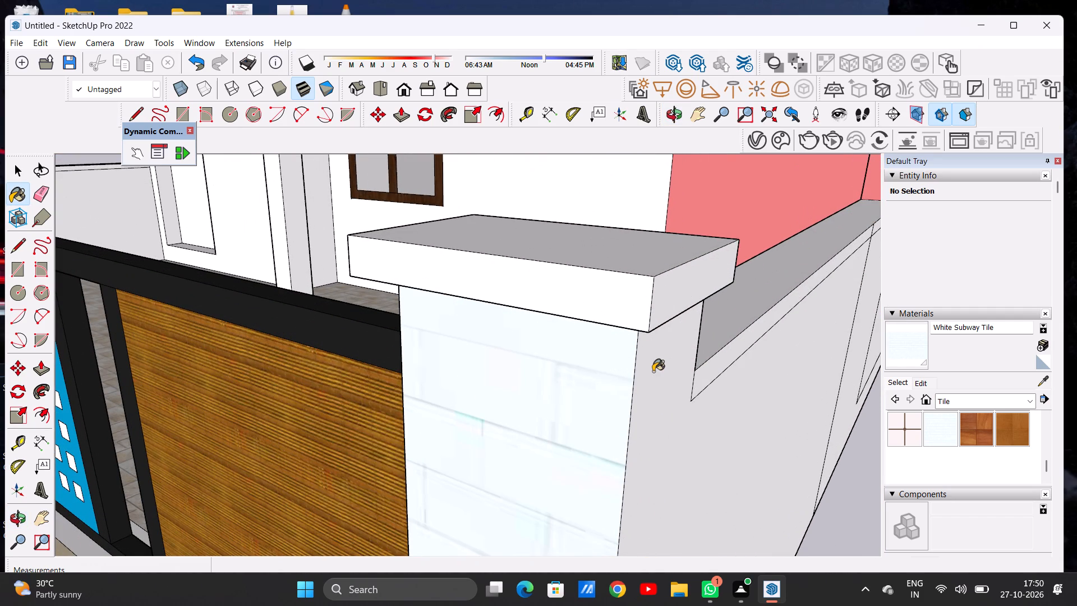
left_click(653, 371)
scroll(653, 365, "down", 6)
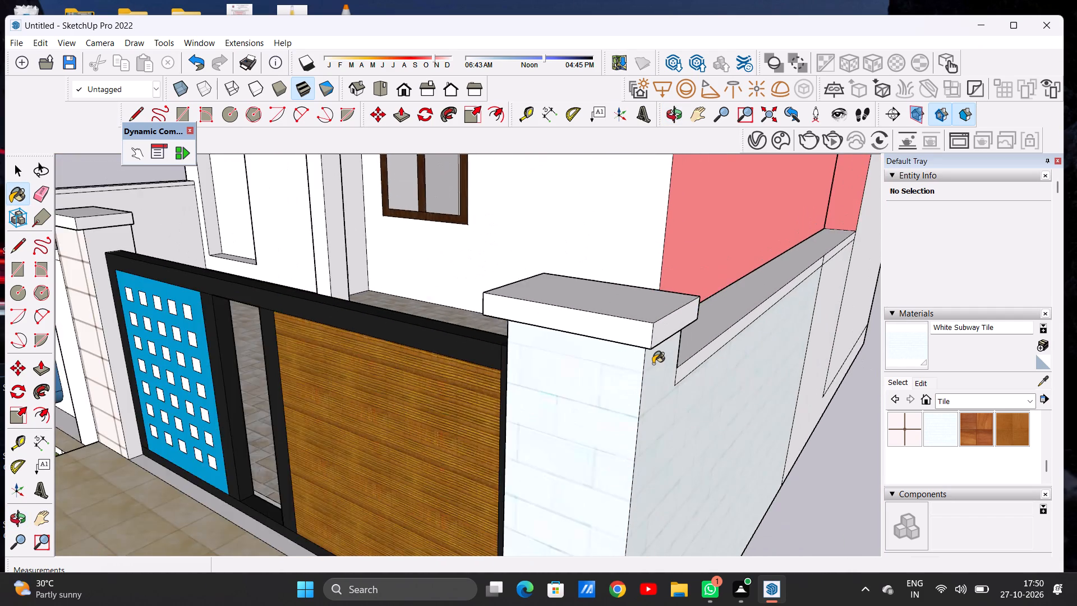
scroll(653, 364, "down", 9)
Paint the front, gate-facing side and exposed upper wall side of the pillar beside the planter wall with White Subway Tile.
middle_click_drag(624, 380, 745, 329)
scroll(676, 342, "down", 7)
scroll(415, 351, "up", 11)
left_click(450, 334)
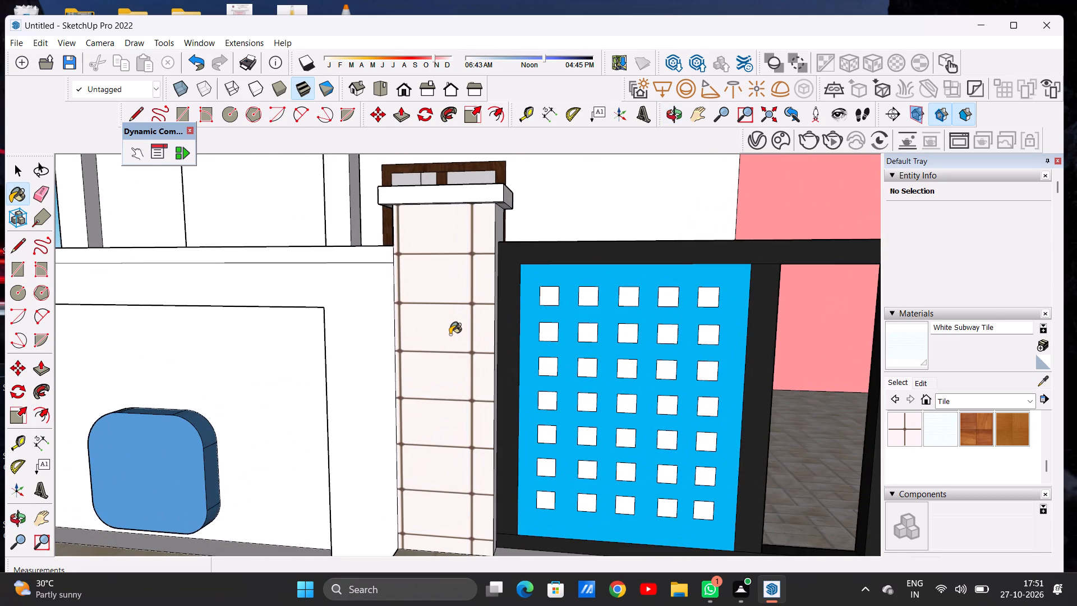
middle_click_drag(470, 305, 435, 422)
scroll(499, 263, "up", 8)
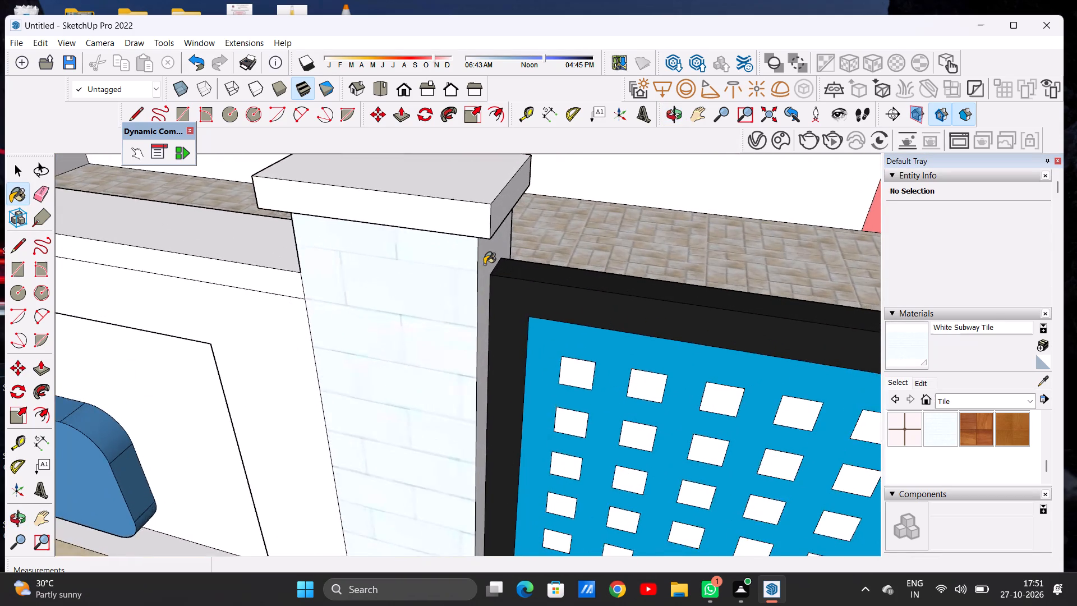
scroll(484, 264, "up", 3)
left_click(483, 264)
scroll(513, 245, "down", 2)
scroll(518, 244, "up", 2)
scroll(521, 244, "down", 19)
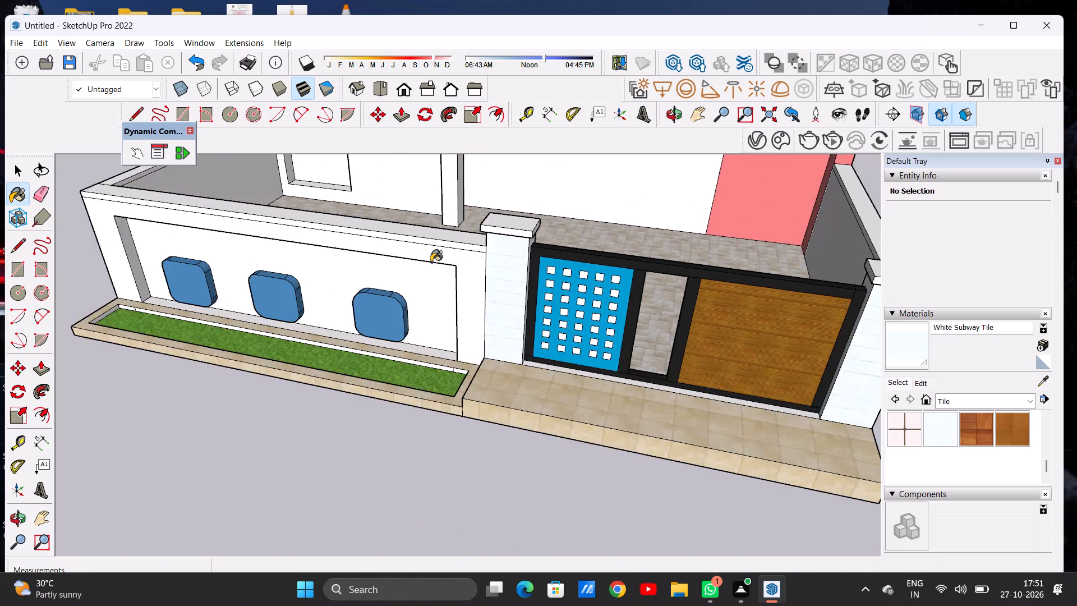
middle_click_drag(431, 268, 737, 195)
scroll(474, 222, "up", 12)
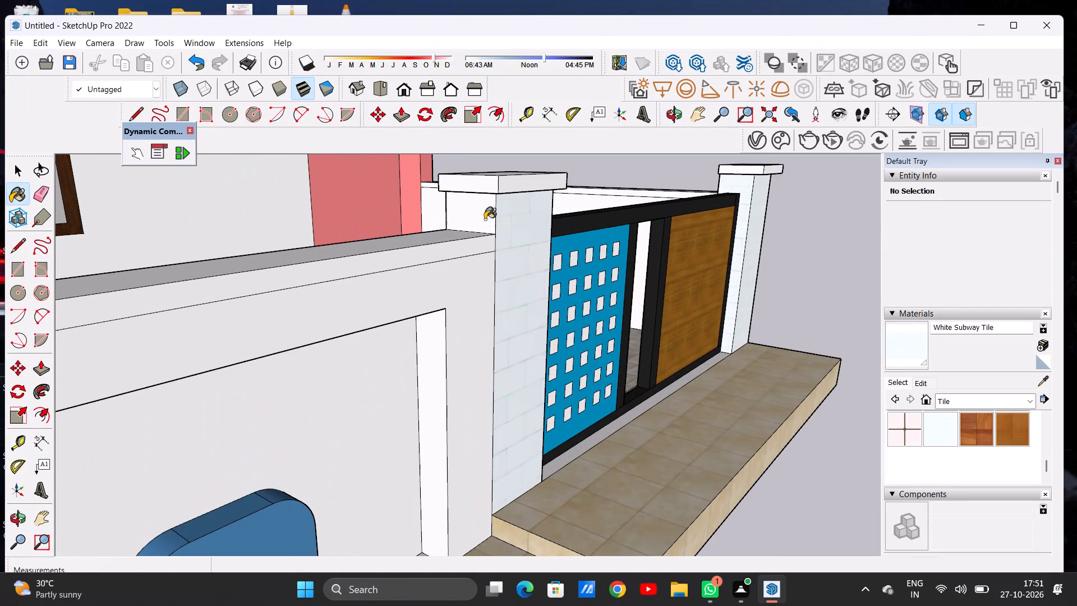
left_click(485, 219)
scroll(489, 226, "down", 11)
Paint the courtyard-facing side of the pillar beside the planter wall with White Subway Tile.
middle_click_drag(517, 244, 462, 218)
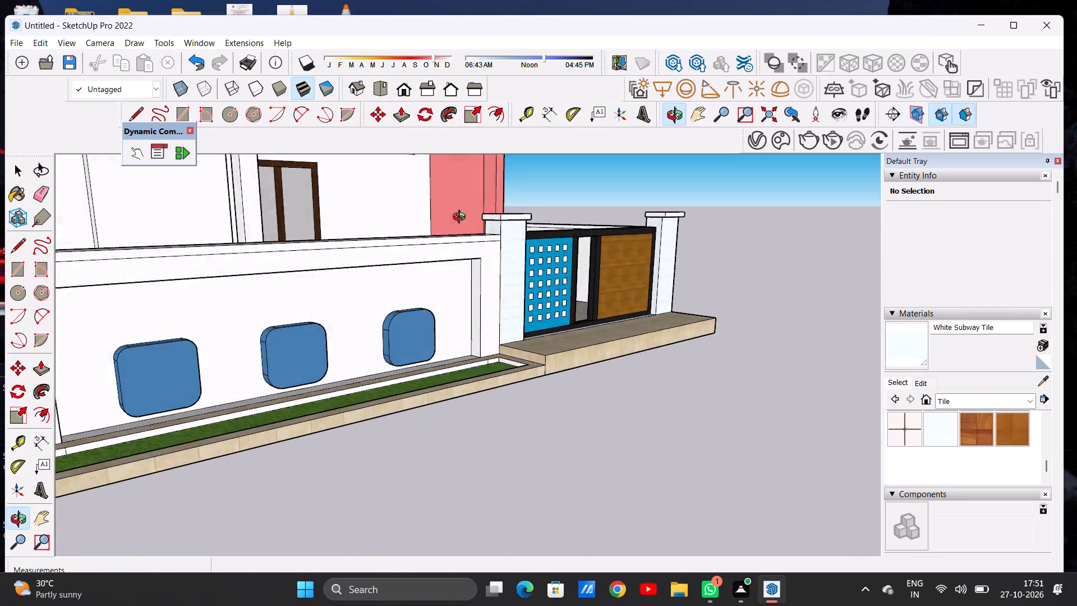
middle_click_drag(462, 218, 356, 244)
middle_click_drag(653, 246, 490, 252)
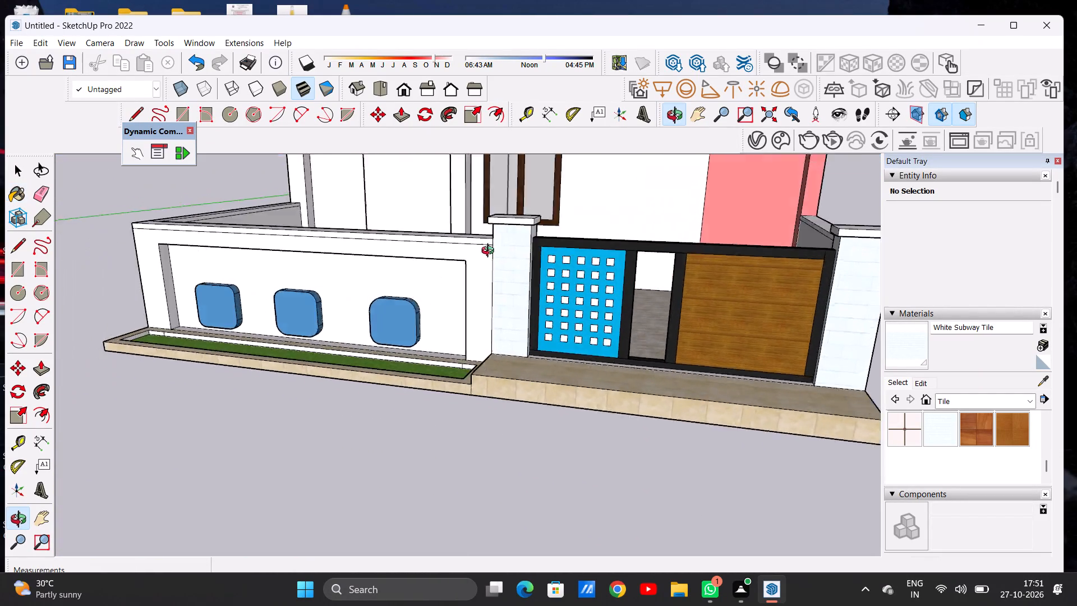
middle_click_drag(490, 252, 409, 319)
middle_click_drag(650, 269, 333, 255)
scroll(408, 287, "up", 6)
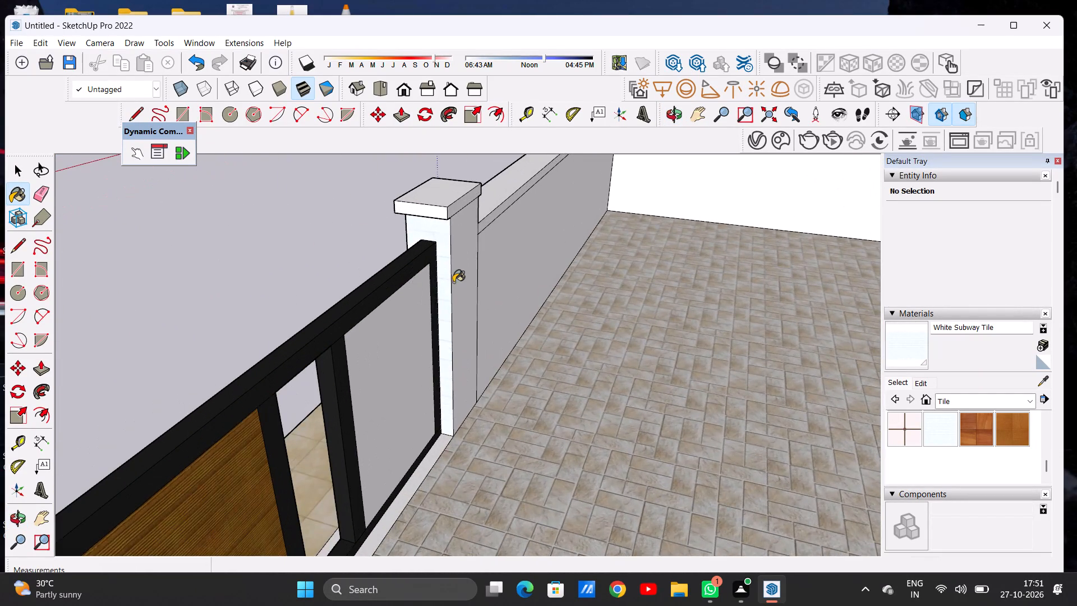
scroll(453, 282, "up", 4)
left_click(457, 276)
scroll(458, 265, "down", 8)
Paint the courtyard-side faces of the pillar by the wooden gate, plus the other pillar's remaining inner face, with White Subway Tile.
scroll(373, 311, "down", 3)
scroll(229, 416, "up", 1)
scroll(229, 417, "down", 1)
scroll(228, 419, "up", 16)
left_click(233, 433)
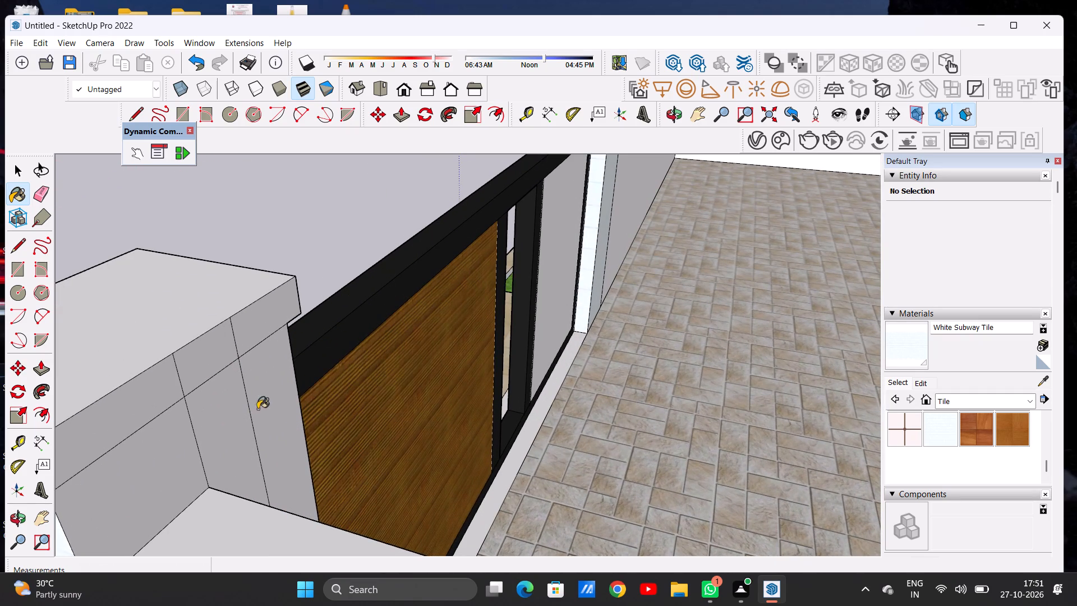
left_click(272, 400)
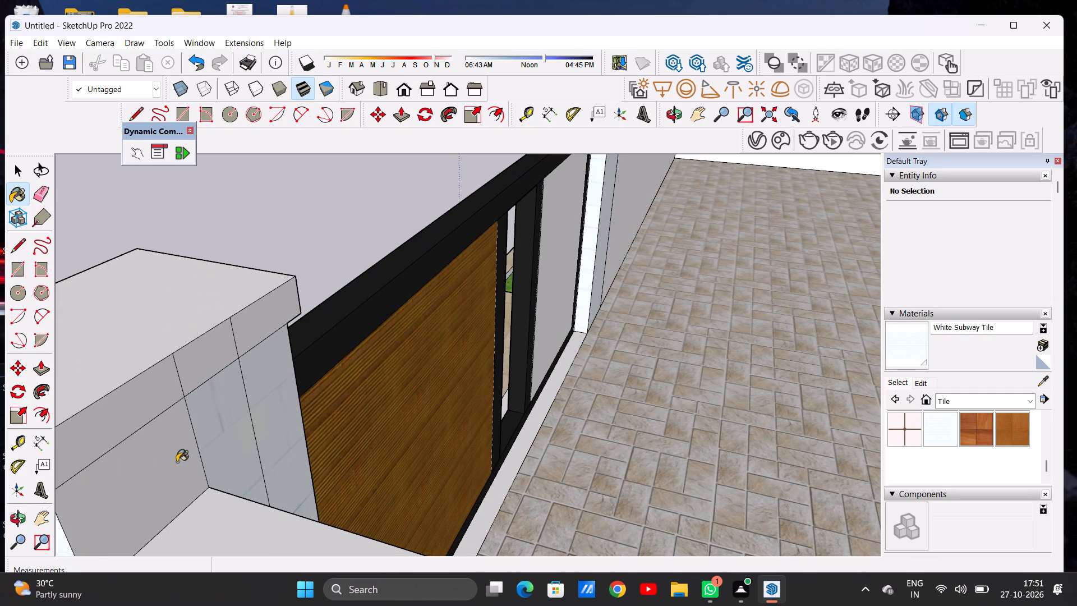
left_click(177, 462)
scroll(475, 360, "down", 17)
scroll(584, 282, "up", 6)
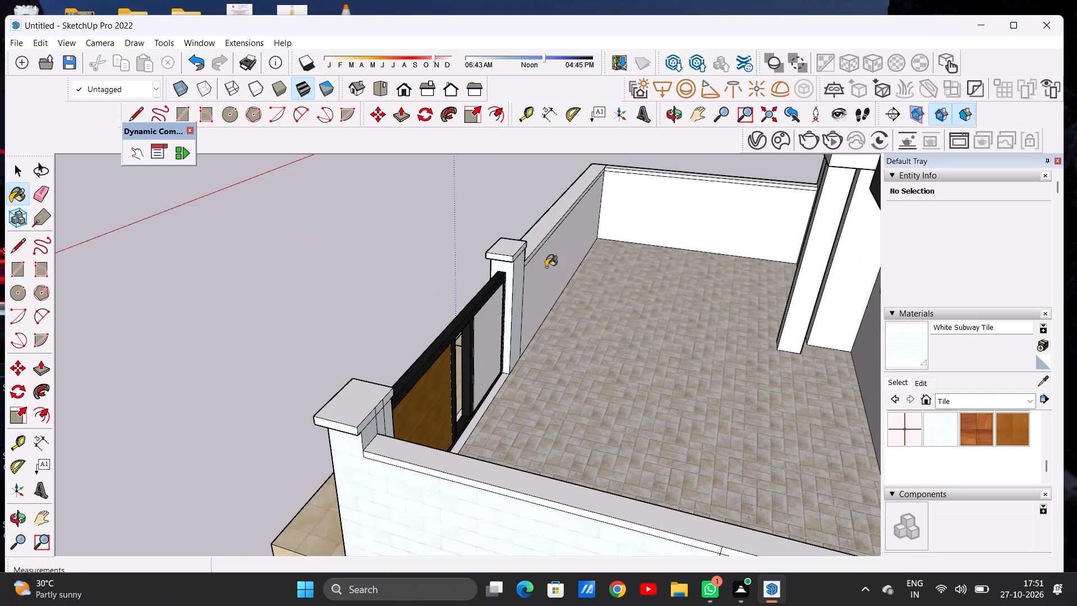
scroll(546, 267, "up", 7)
left_click(517, 288)
scroll(582, 279, "down", 7)
Paint the planter wall's front frame and the recessed panel behind the blue blocks with White Subway Tile.
middle_click_drag(494, 290, 618, 265)
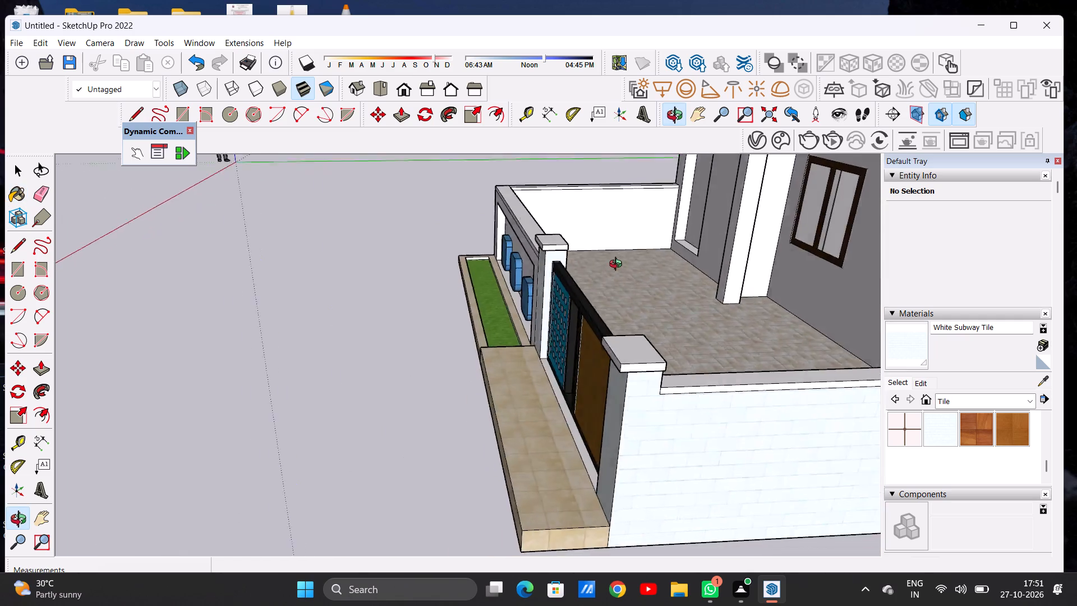
middle_click_drag(618, 265, 795, 227)
middle_click_drag(424, 291, 532, 270)
scroll(507, 251, "up", 12)
left_click(531, 253)
scroll(551, 255, "down", 7)
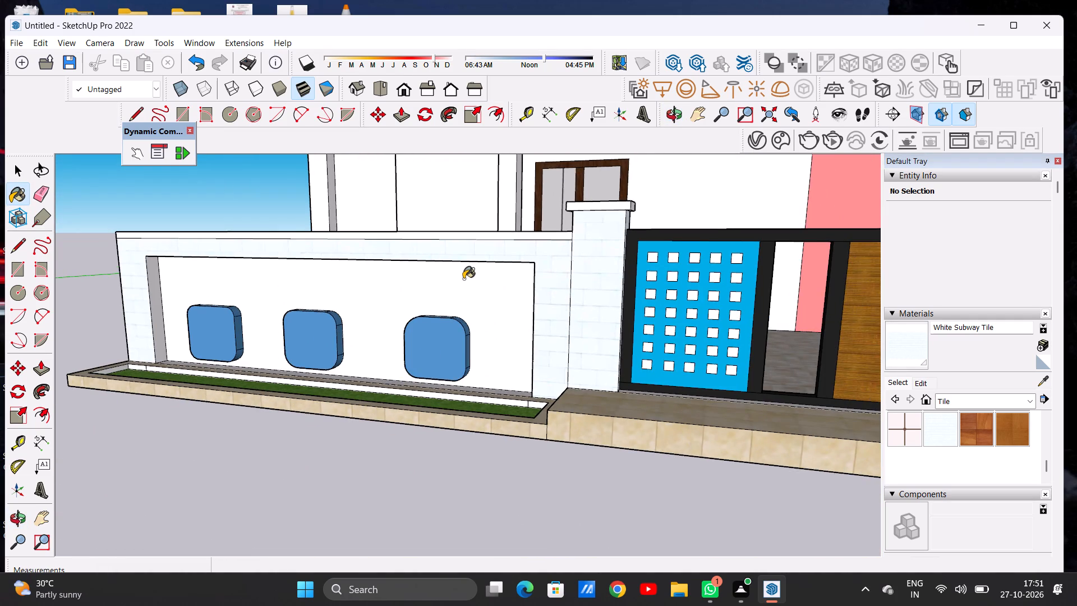
scroll(463, 281, "up", 7)
left_click(463, 284)
scroll(493, 290, "down", 16)
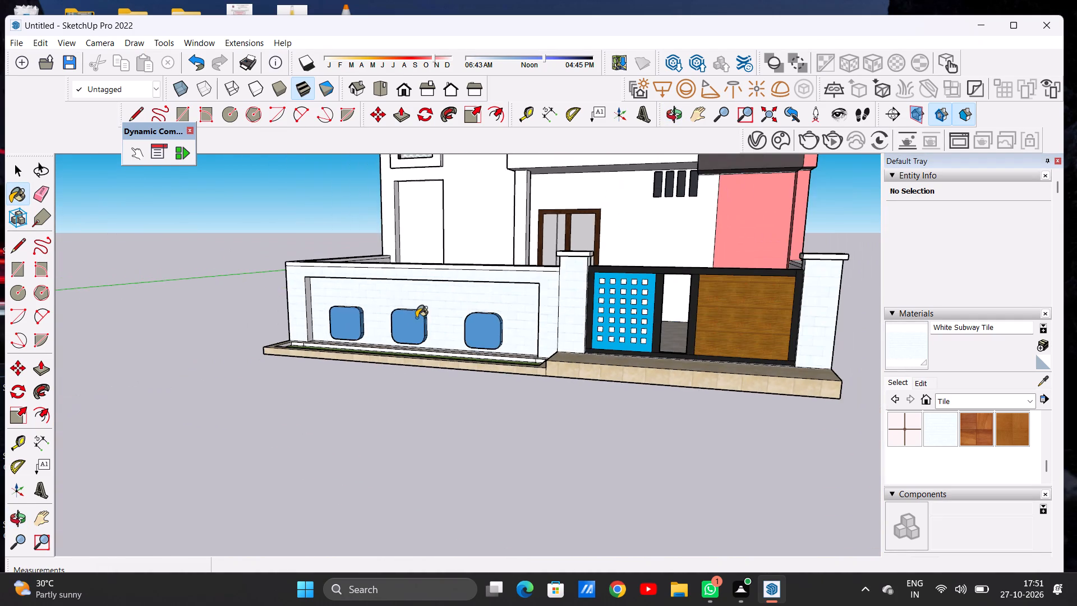
Paint the corner strip, long panel and far section of the compound wall's outer side beyond the planter with White Subway Tile.
middle_click_drag(434, 311, 634, 357)
scroll(319, 328, "up", 6)
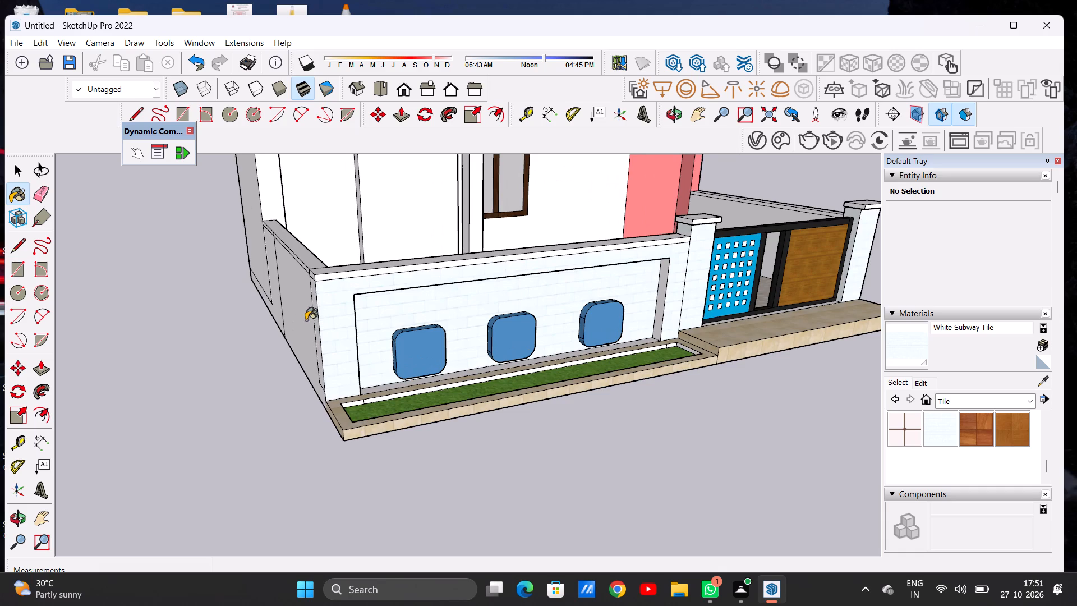
middle_click_drag(306, 320, 363, 322)
scroll(334, 324, "up", 6)
left_click(367, 303)
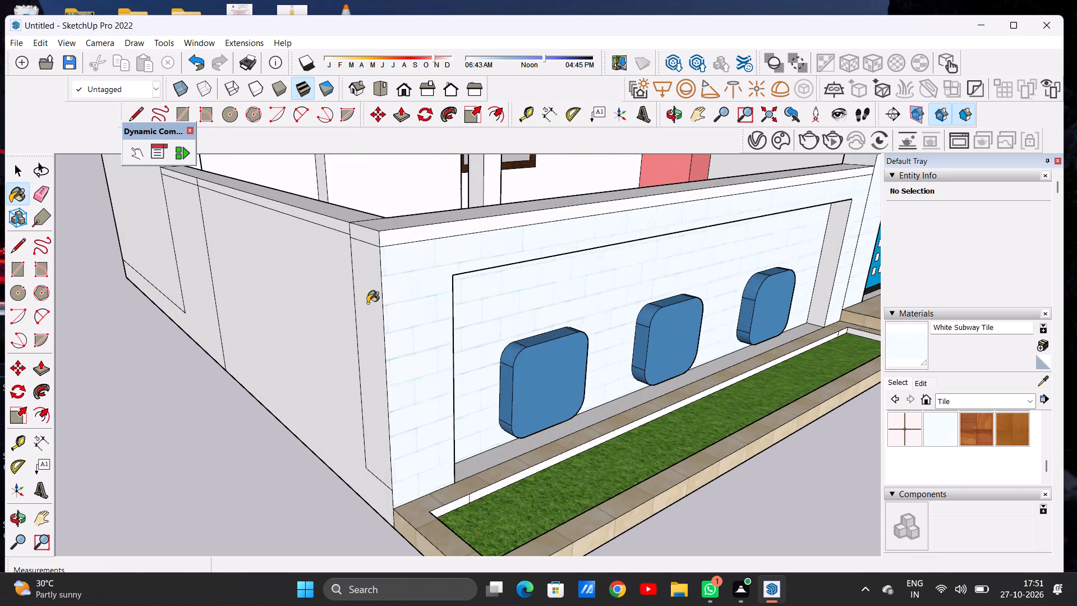
left_click(335, 297)
scroll(319, 318, "down", 1)
scroll(319, 318, "up", 2)
scroll(319, 318, "down", 5)
scroll(232, 249, "up", 5)
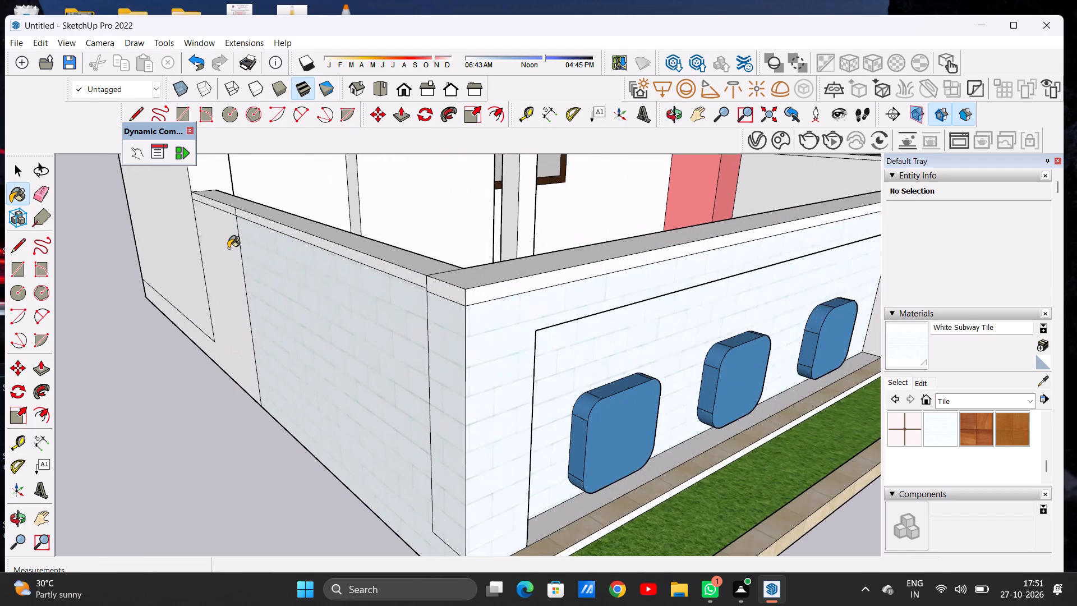
left_click(228, 248)
scroll(253, 279, "down", 6)
middle_click_drag(332, 279, 293, 343)
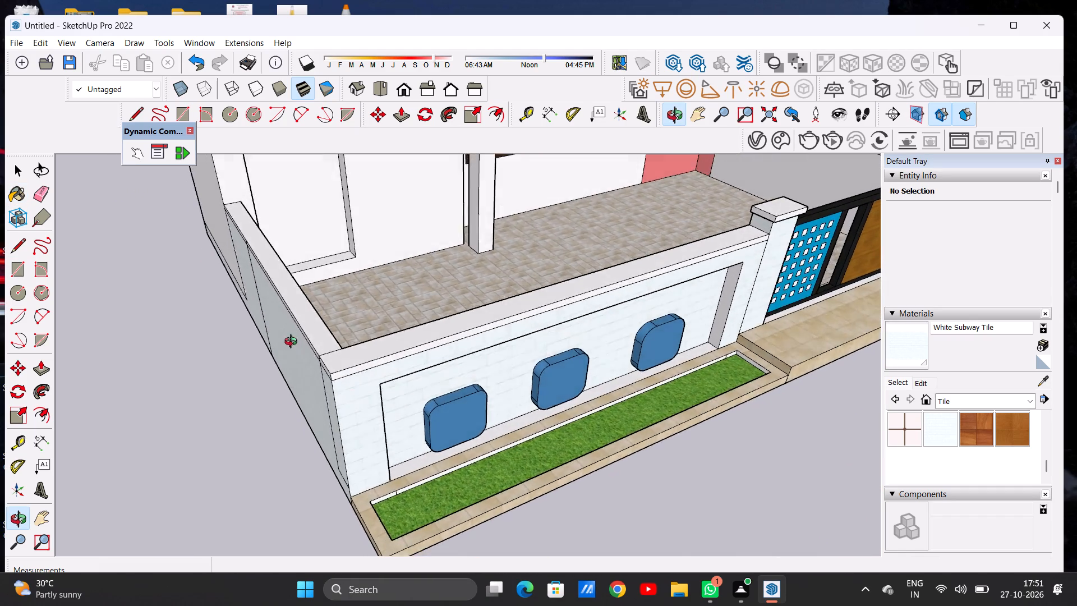
middle_click_drag(293, 343, 251, 292)
scroll(302, 309, "up", 7)
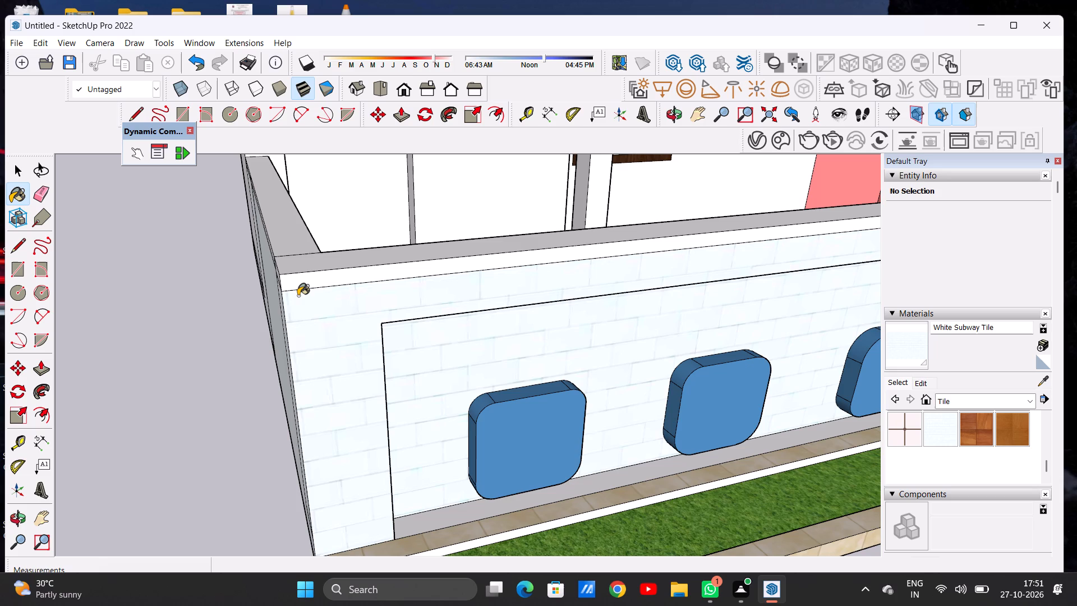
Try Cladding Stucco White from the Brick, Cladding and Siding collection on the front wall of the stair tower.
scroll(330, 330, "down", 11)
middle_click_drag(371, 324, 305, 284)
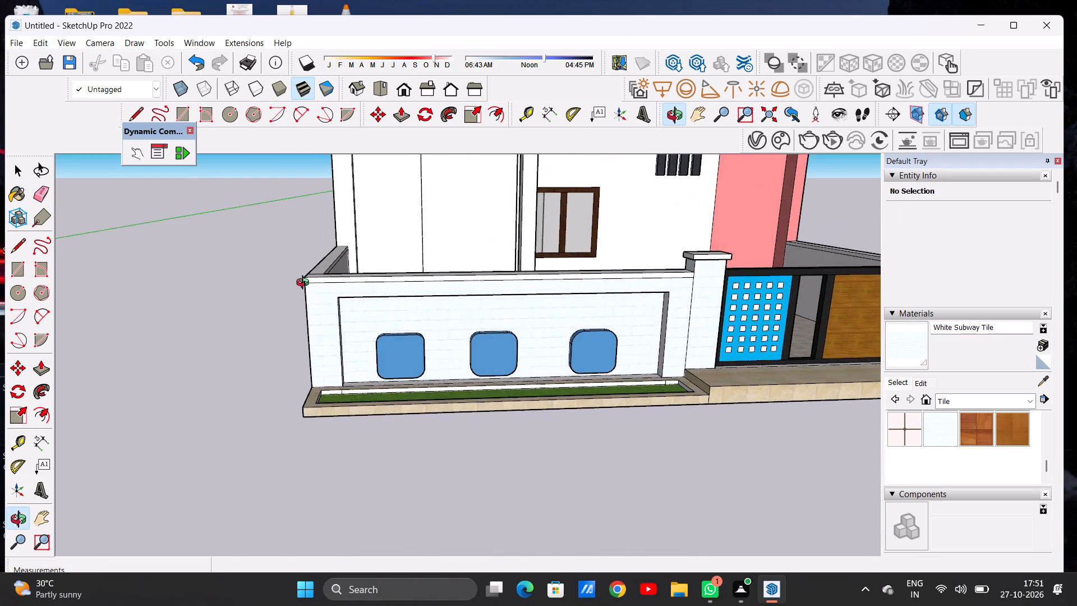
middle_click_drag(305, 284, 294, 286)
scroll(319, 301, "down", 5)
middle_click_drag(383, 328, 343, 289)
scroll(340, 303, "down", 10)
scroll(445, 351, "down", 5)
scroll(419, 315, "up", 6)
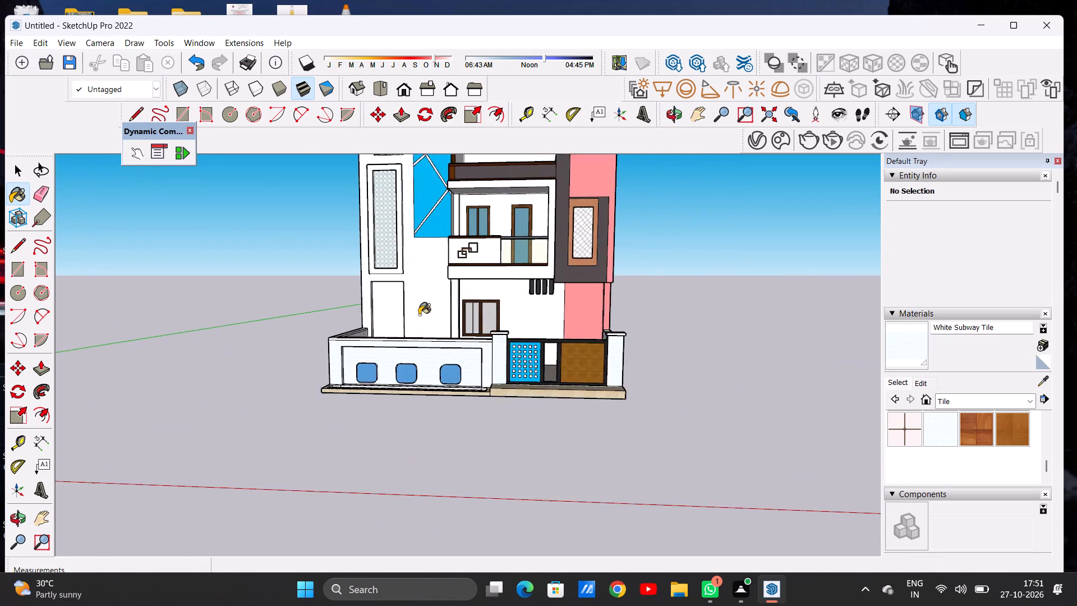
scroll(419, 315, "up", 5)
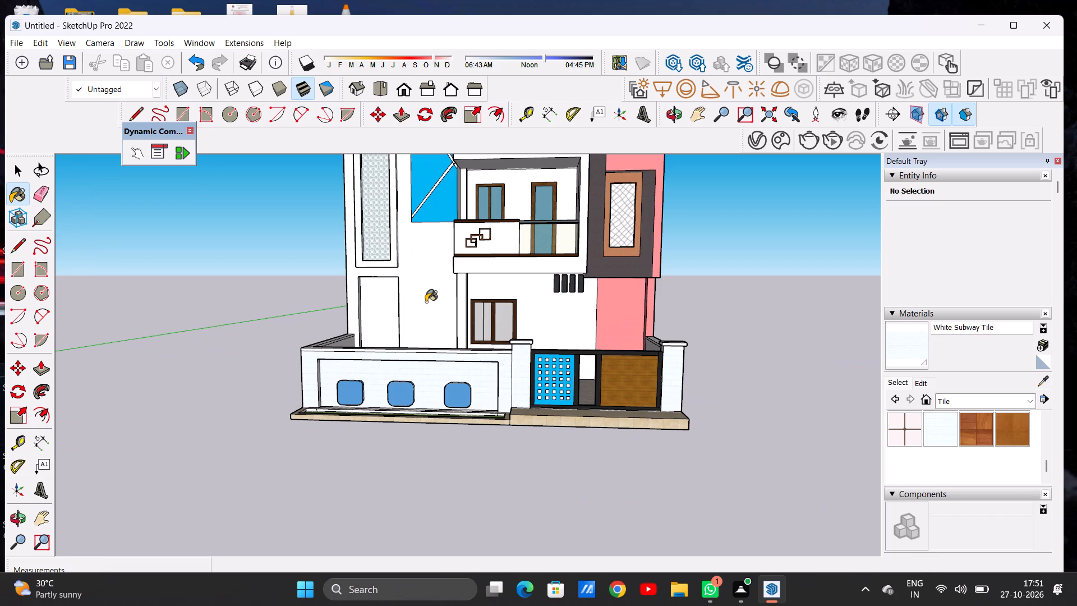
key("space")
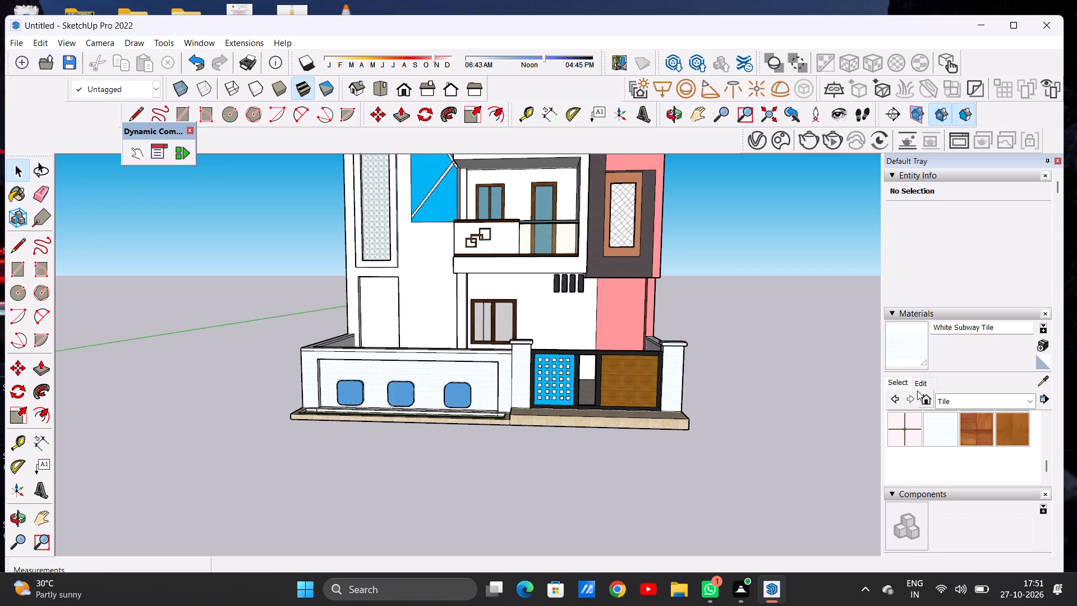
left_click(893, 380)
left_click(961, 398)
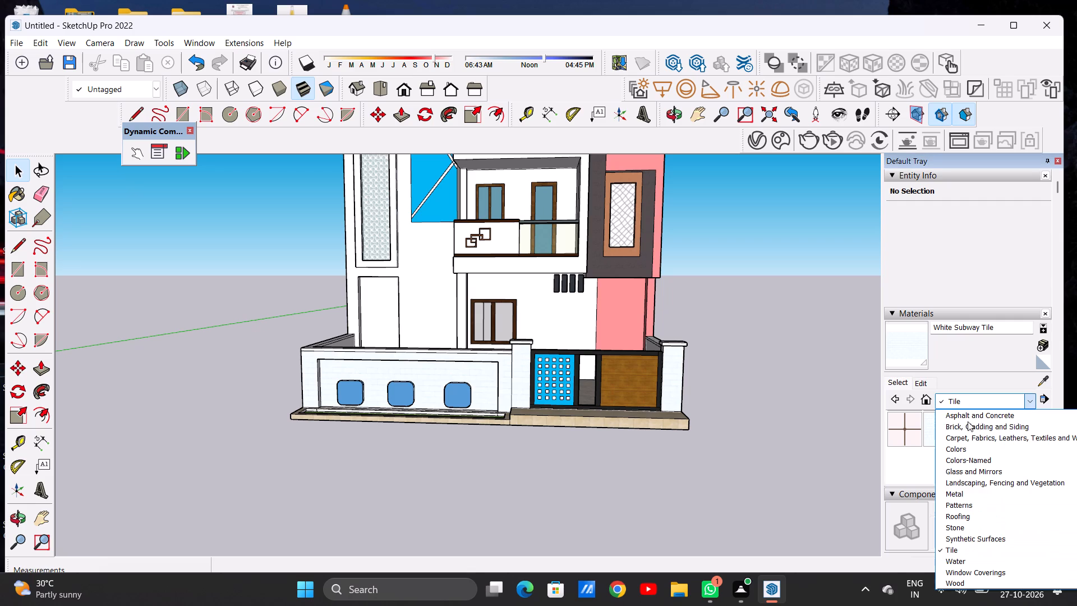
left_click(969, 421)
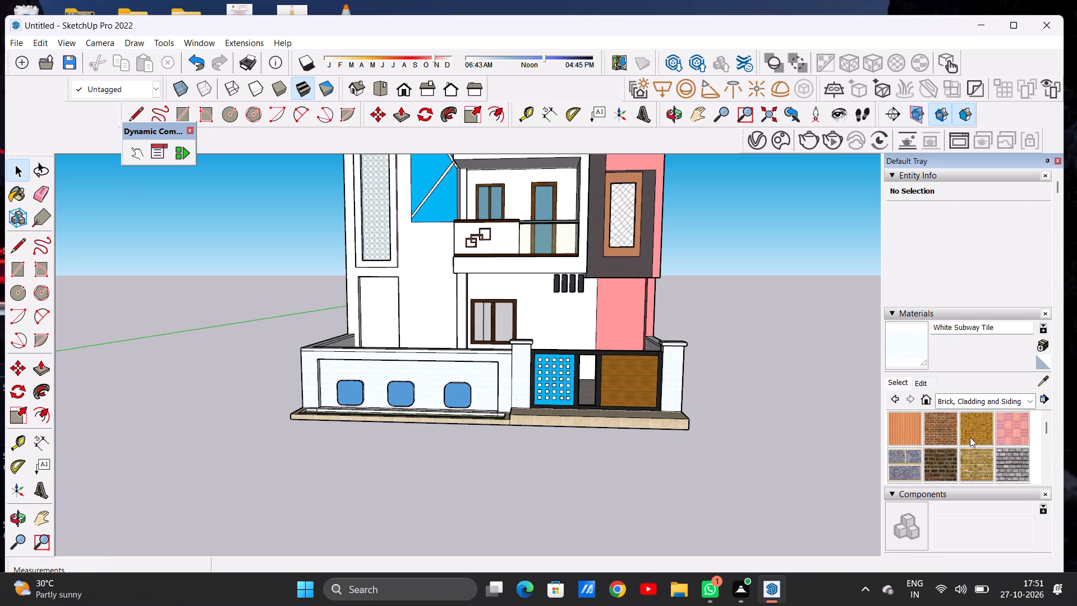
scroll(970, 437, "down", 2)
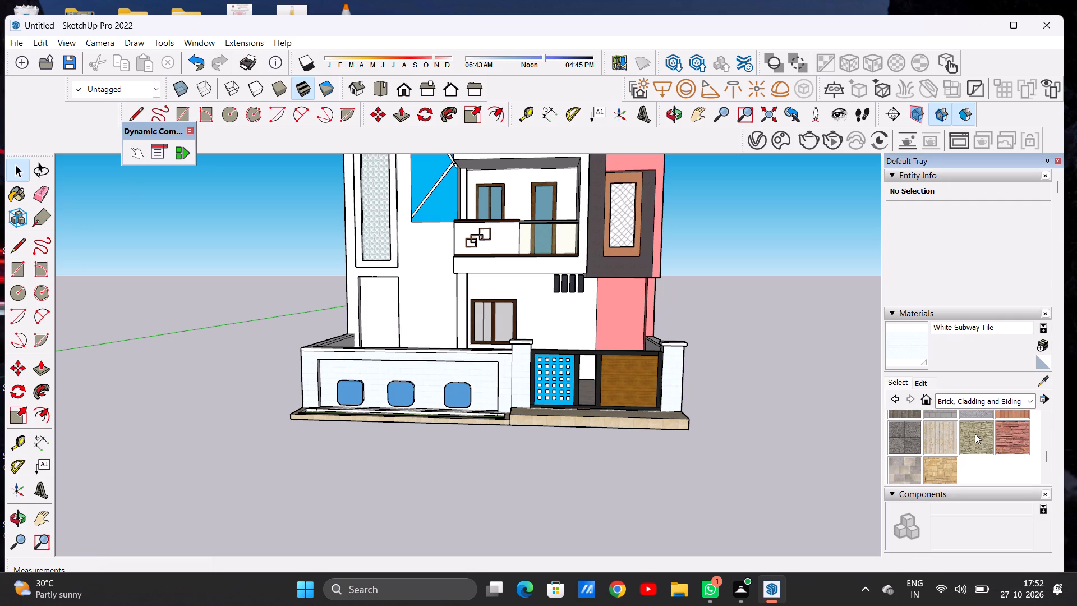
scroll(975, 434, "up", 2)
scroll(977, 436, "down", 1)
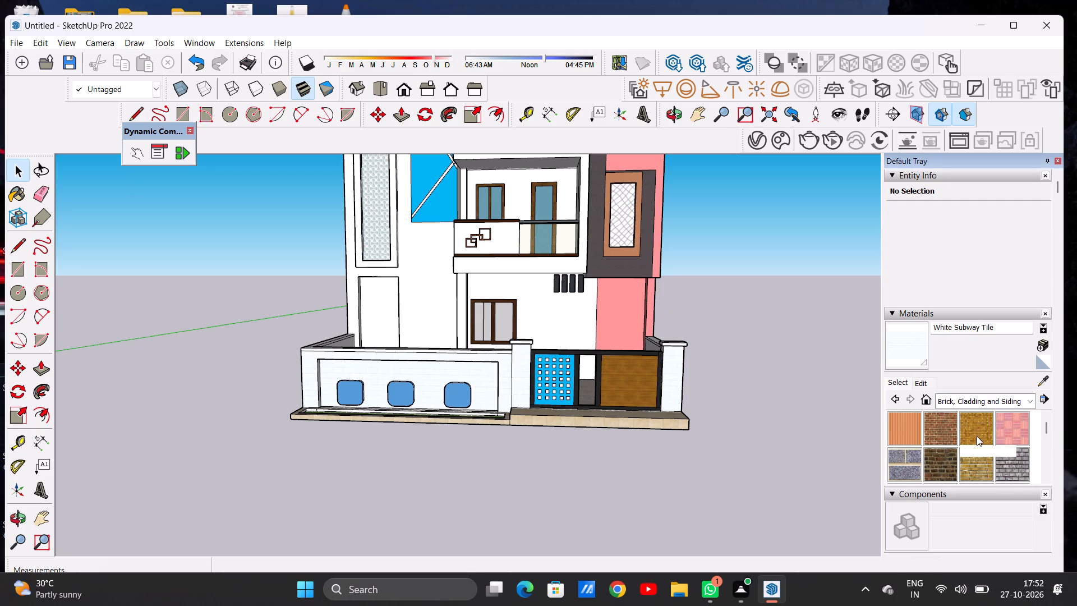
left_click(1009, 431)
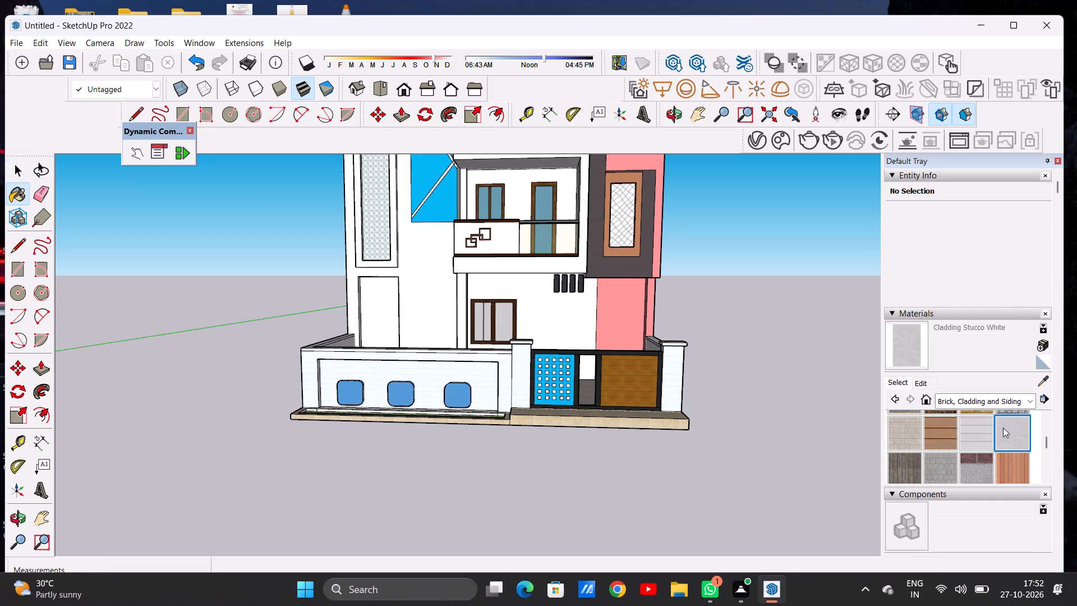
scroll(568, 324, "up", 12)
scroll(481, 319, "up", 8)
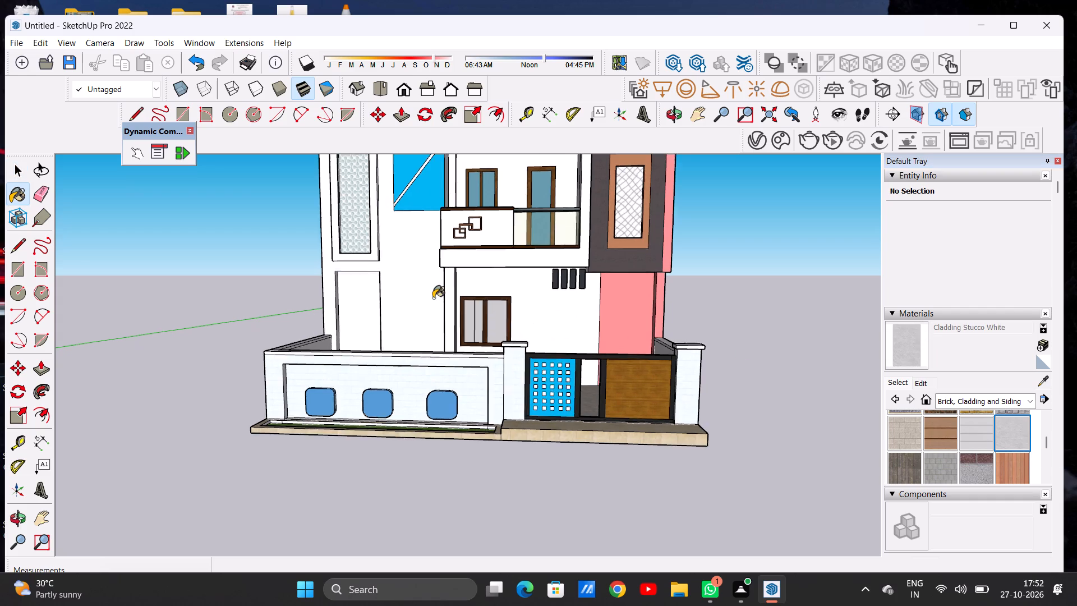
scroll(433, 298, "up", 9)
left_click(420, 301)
Examine the stucco texture on the tower's front wall, both close up and against the whole facade.
scroll(418, 320, "up", 7)
scroll(448, 304, "down", 2)
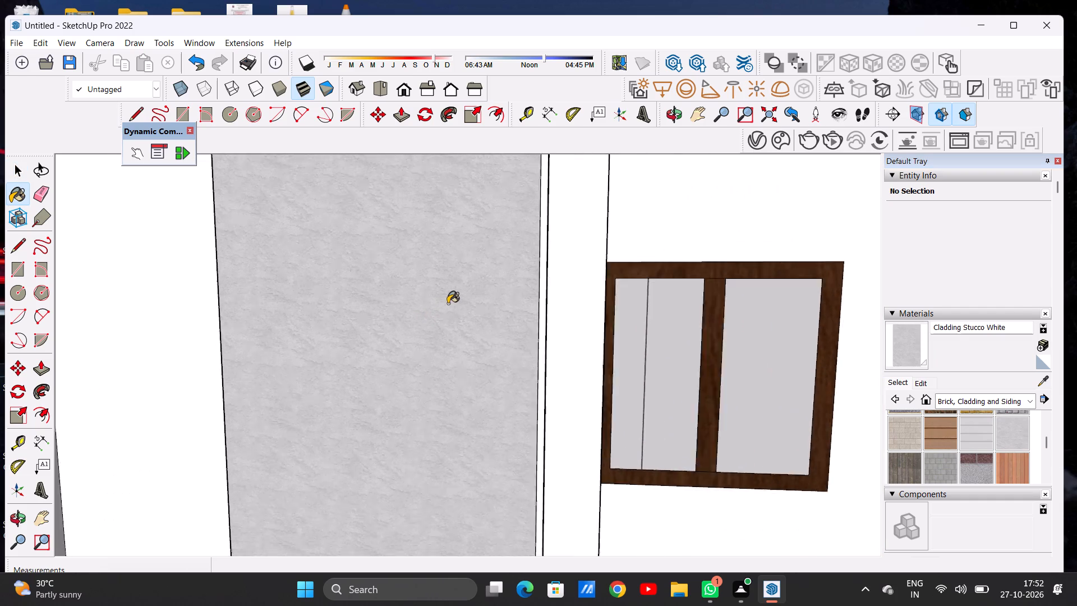
scroll(448, 304, "down", 17)
scroll(445, 311, "up", 1)
scroll(445, 311, "down", 8)
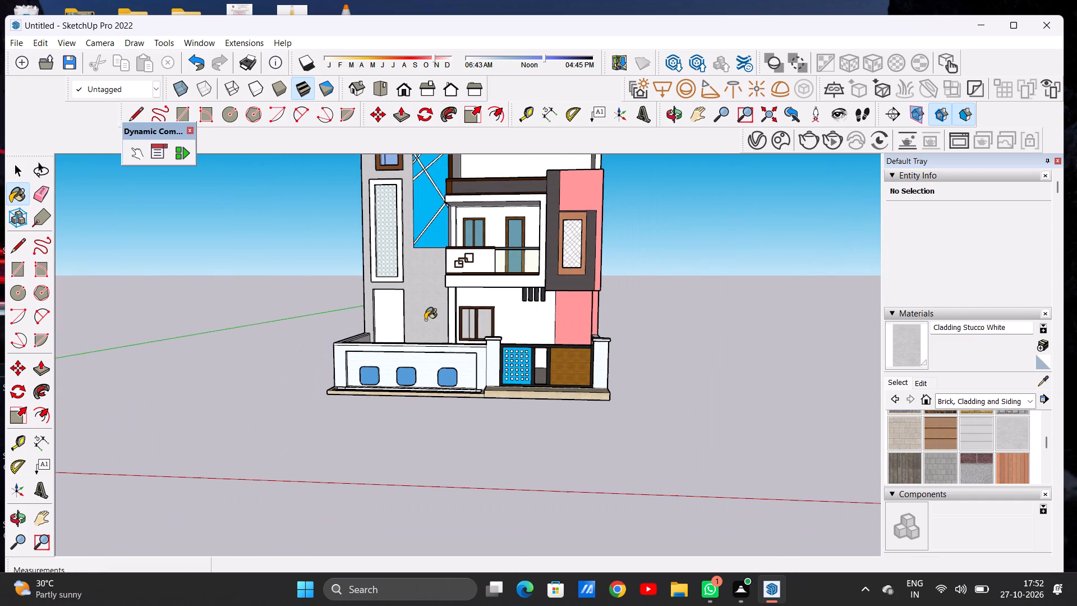
scroll(424, 320, "down", 4)
scroll(416, 295, "up", 20)
scroll(416, 295, "up", 3)
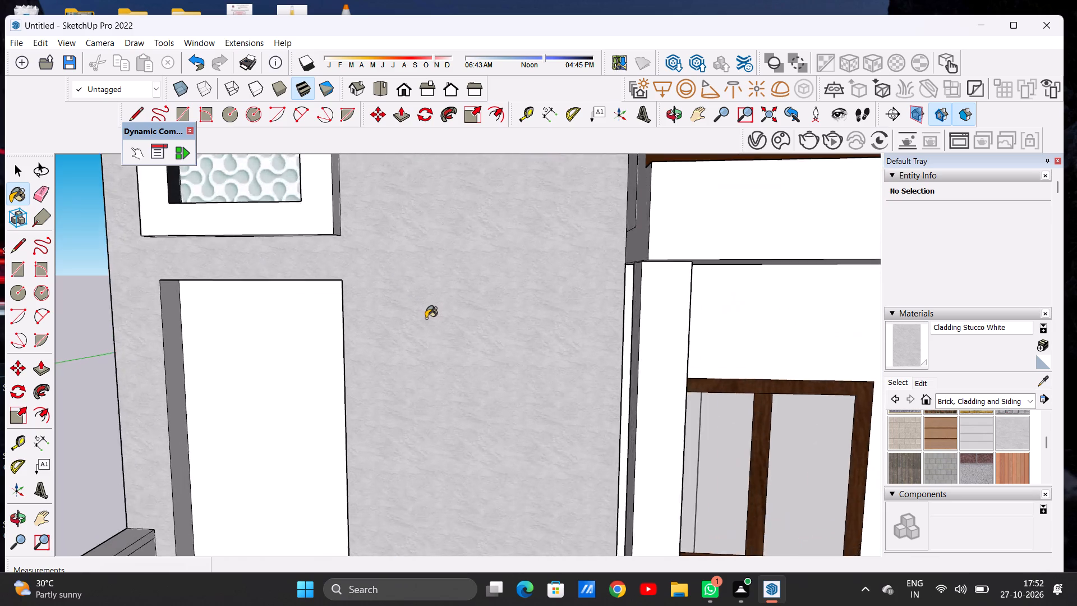
scroll(426, 318, "up", 6)
scroll(438, 312, "down", 20)
scroll(438, 312, "down", 5)
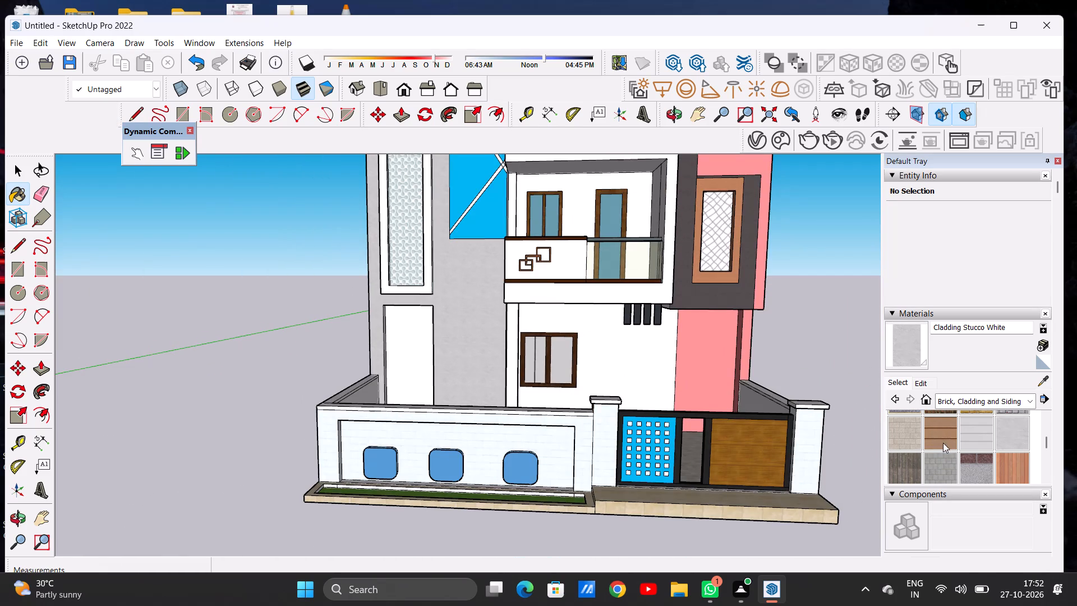
Paint the tower's front wall with the Cinder Block material.
left_click(901, 434)
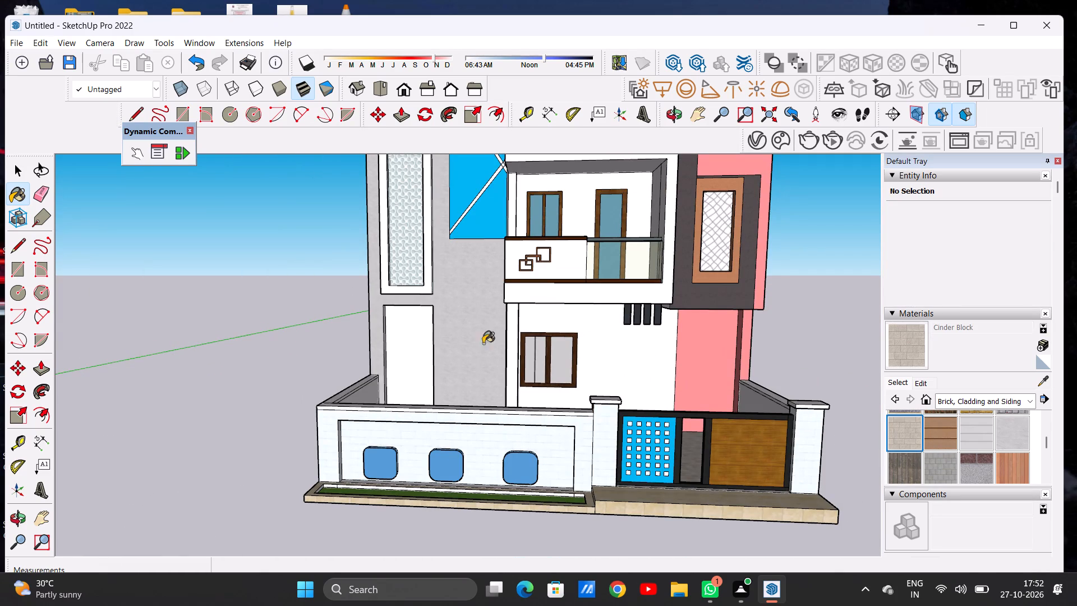
left_click(452, 320)
scroll(477, 351, "up", 9)
scroll(471, 350, "down", 1)
scroll(471, 350, "up", 7)
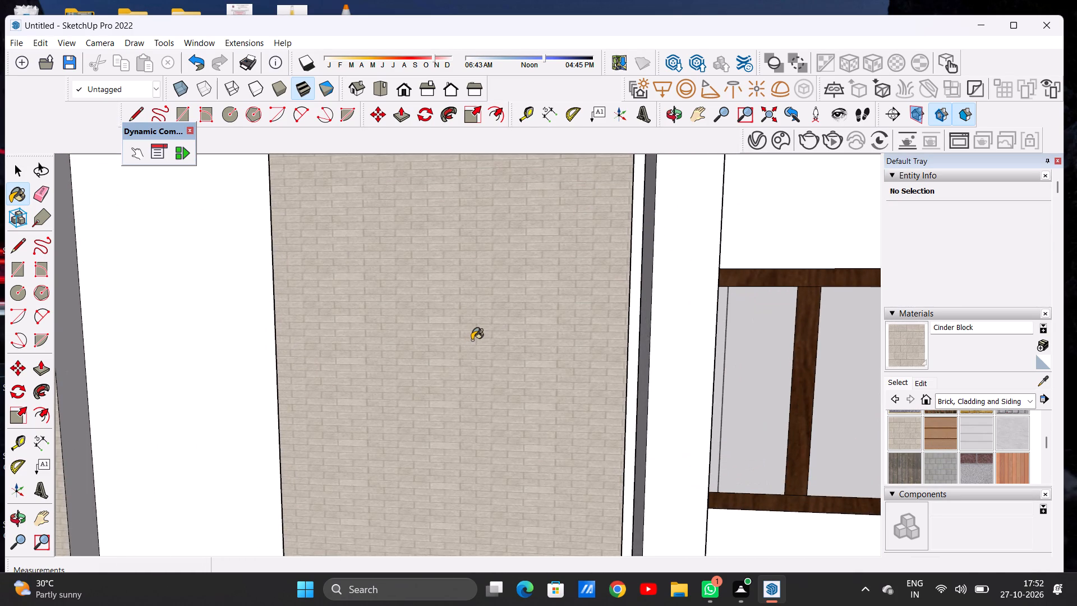
scroll(472, 340, "down", 20)
scroll(472, 340, "down", 2)
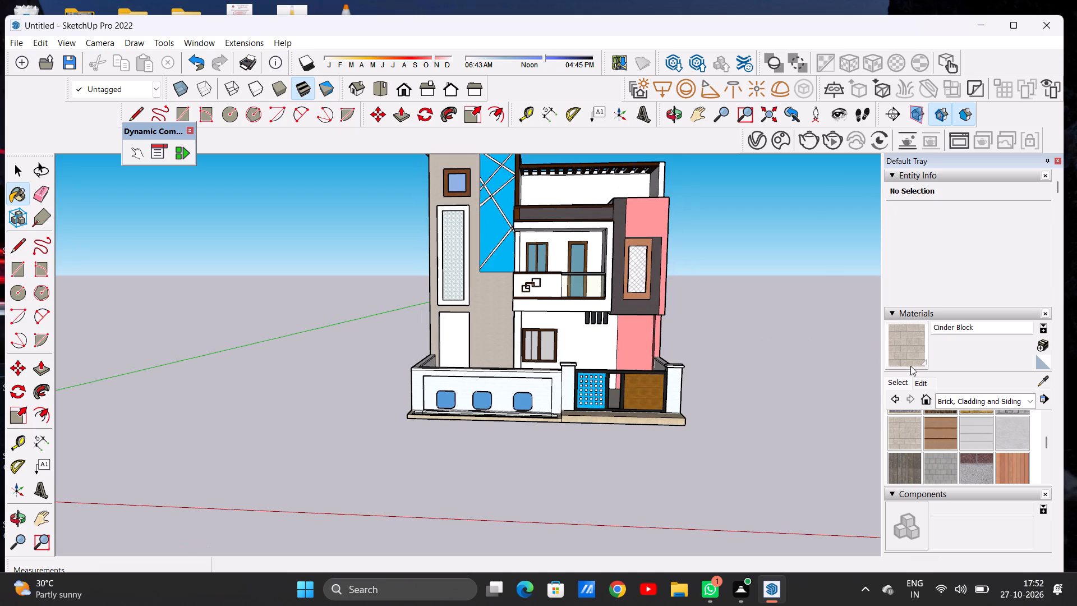
Raise the brightness of the Cinder Block material to a pale cream tone on the tower wall.
left_click(918, 380)
left_click(955, 433)
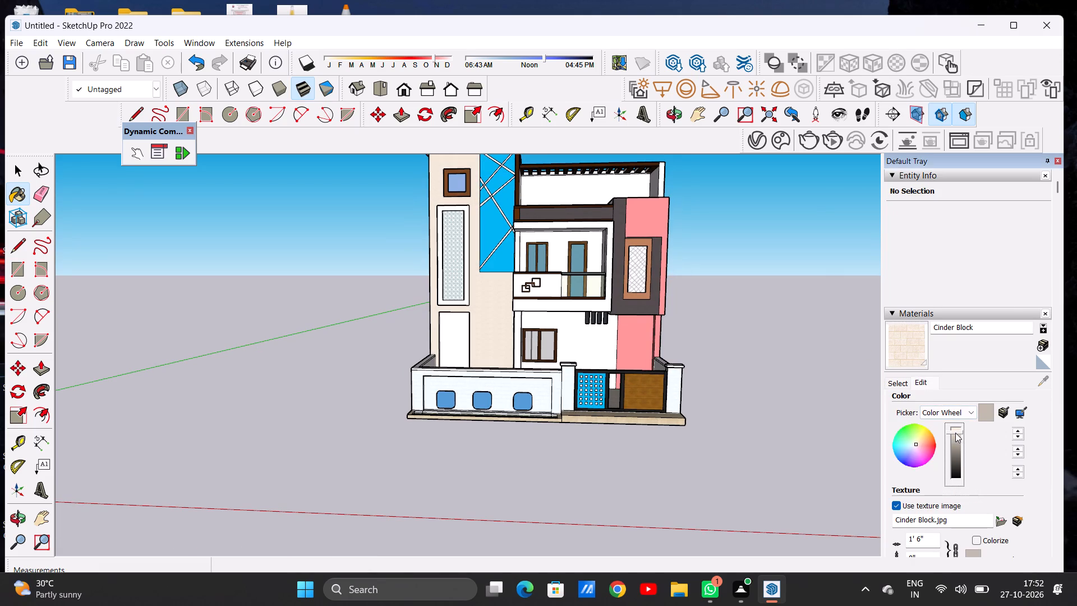
scroll(956, 431, "up", 4)
scroll(481, 323, "up", 17)
scroll(495, 328, "down", 1)
scroll(495, 328, "up", 11)
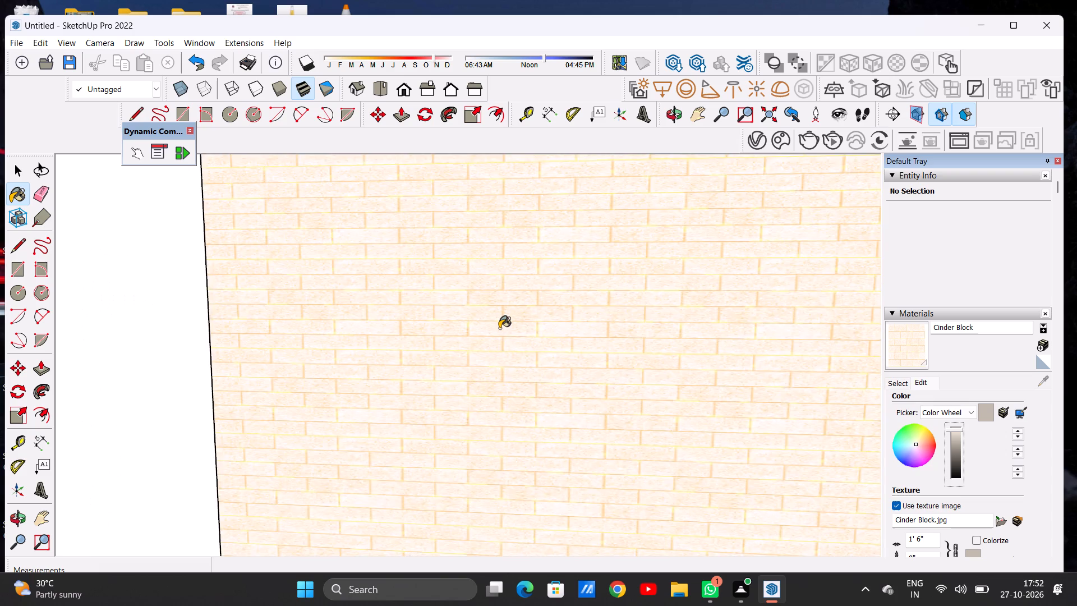
scroll(516, 334, "down", 20)
scroll(535, 332, "up", 1)
scroll(537, 331, "down", 1)
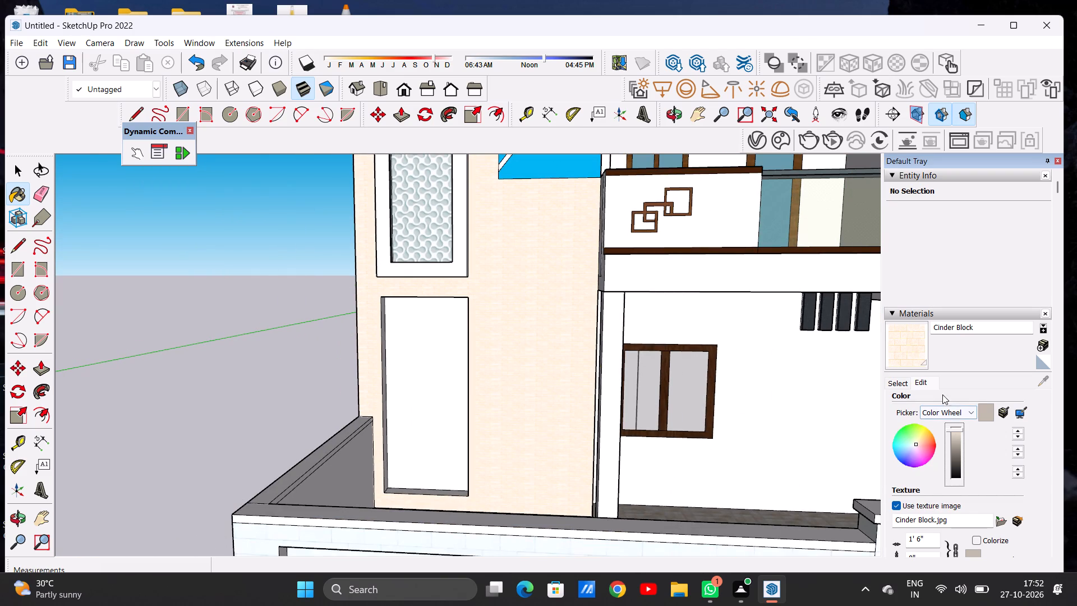
left_click(958, 435)
scroll(958, 435, "up", 6)
scroll(958, 435, "down", 1)
scroll(958, 435, "up", 1)
scroll(958, 435, "down", 1)
scroll(536, 398, "down", 13)
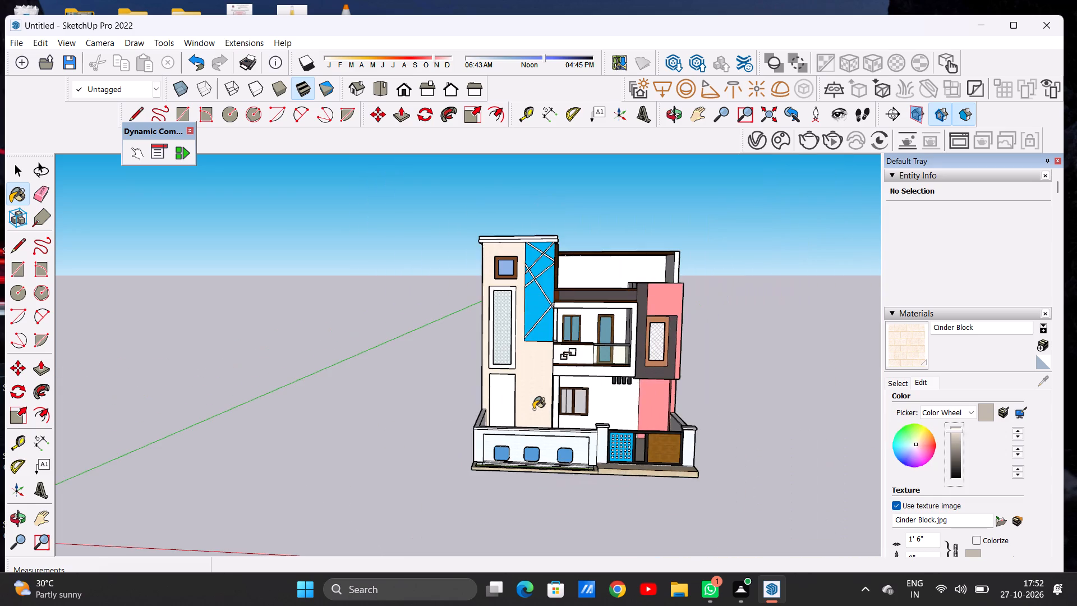
Enlarge the Cinder Block texture by setting its height to 3', keeping its proportions.
scroll(538, 379, "up", 15)
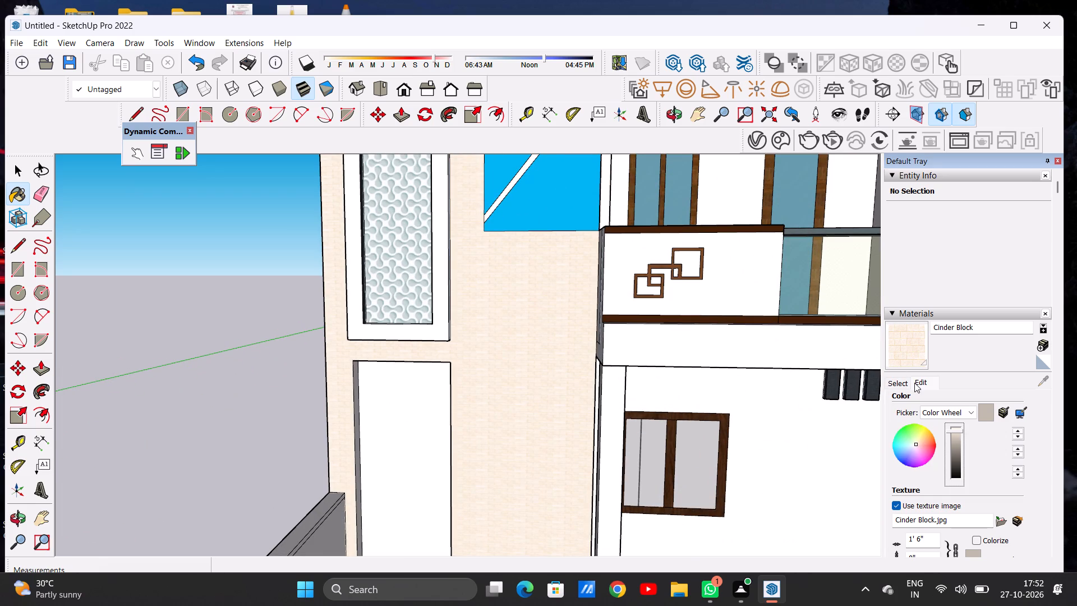
left_click(914, 383)
left_click(924, 385)
scroll(924, 390, "down", 3)
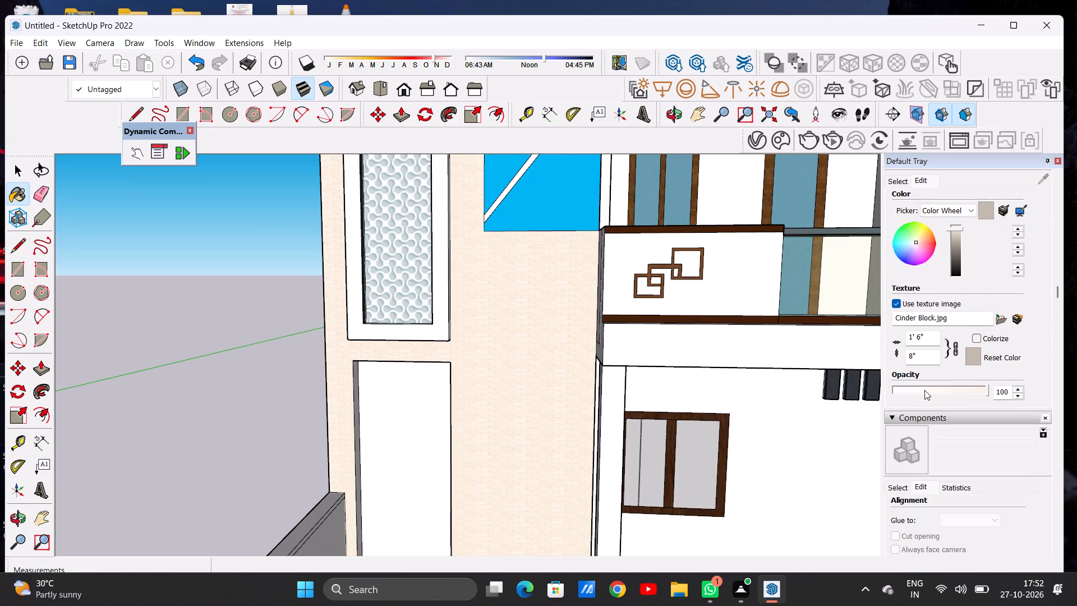
left_click(918, 355)
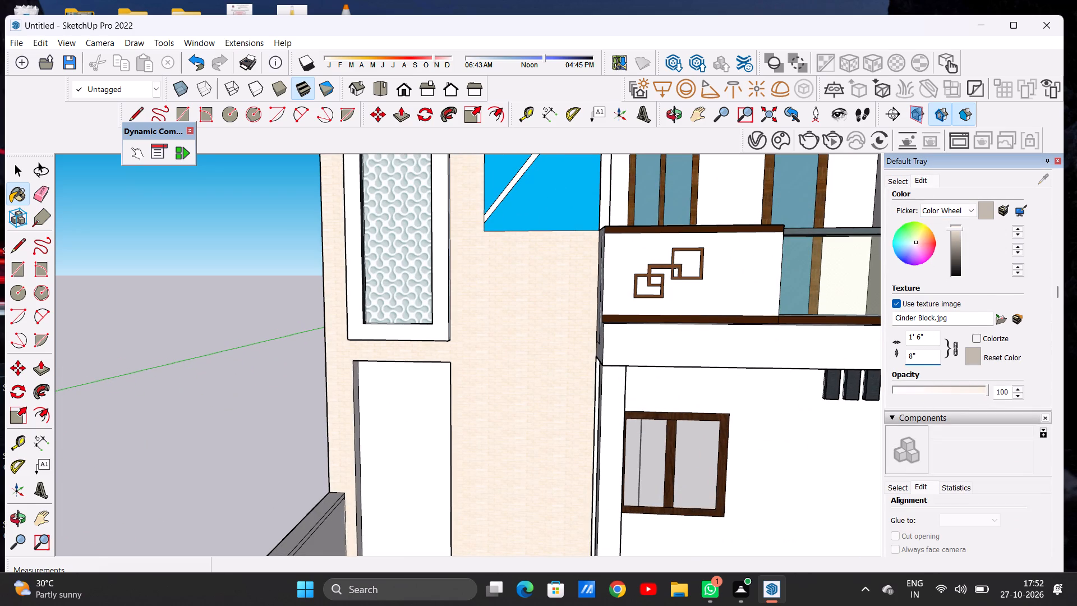
key("BackSpace")
key("BackSpace")
key("BackSpace")
key("BackSpace")
key("BackSpace")
key("BackSpace")
key("BackSpace")
key("BackSpace")
key("BackSpace")
key("BackSpace")
key("BackSpace")
key("BackSpace")
key("BackSpace")
key("BackSpace")
key("BackSpace")
key("BackSpace")
key("BackSpace")
key("BackSpace")
key("BackSpace")
key("BackSpace")
key("3")
key("apostrophe")
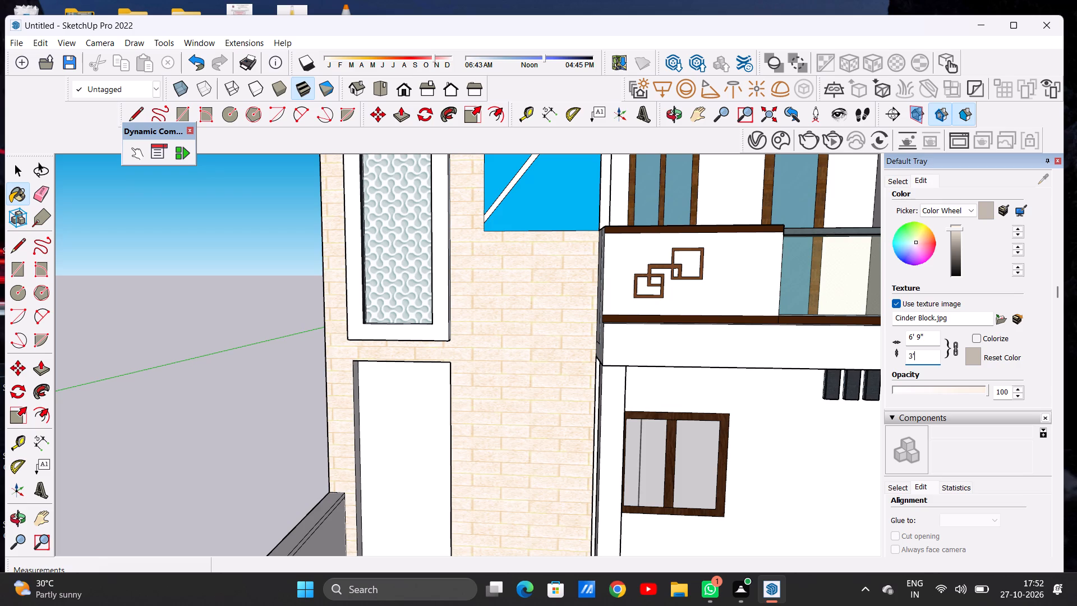
scroll(527, 328, "down", 16)
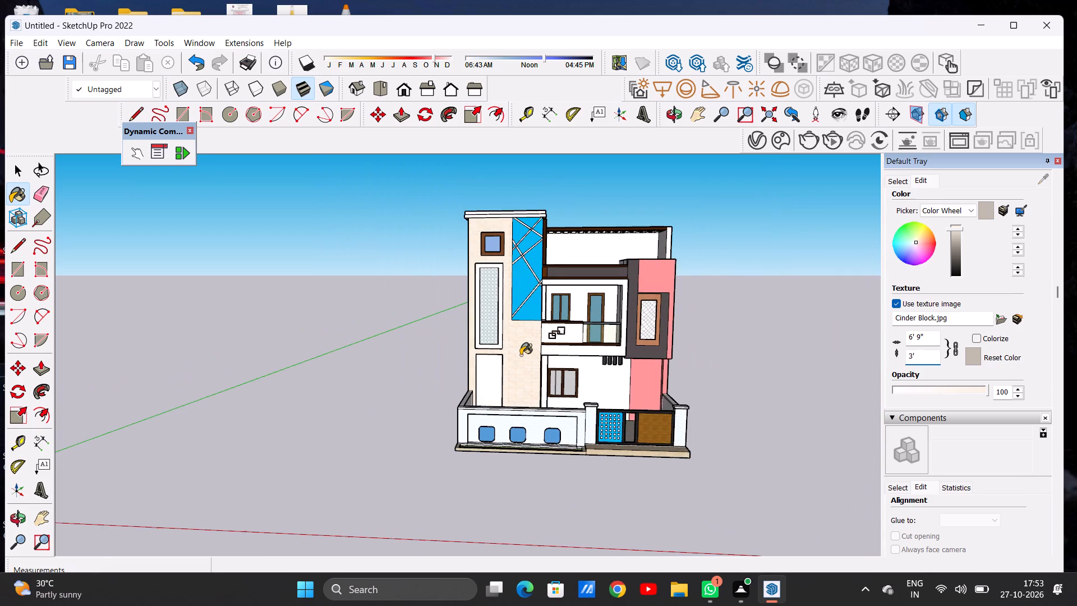
scroll(523, 360, "up", 13)
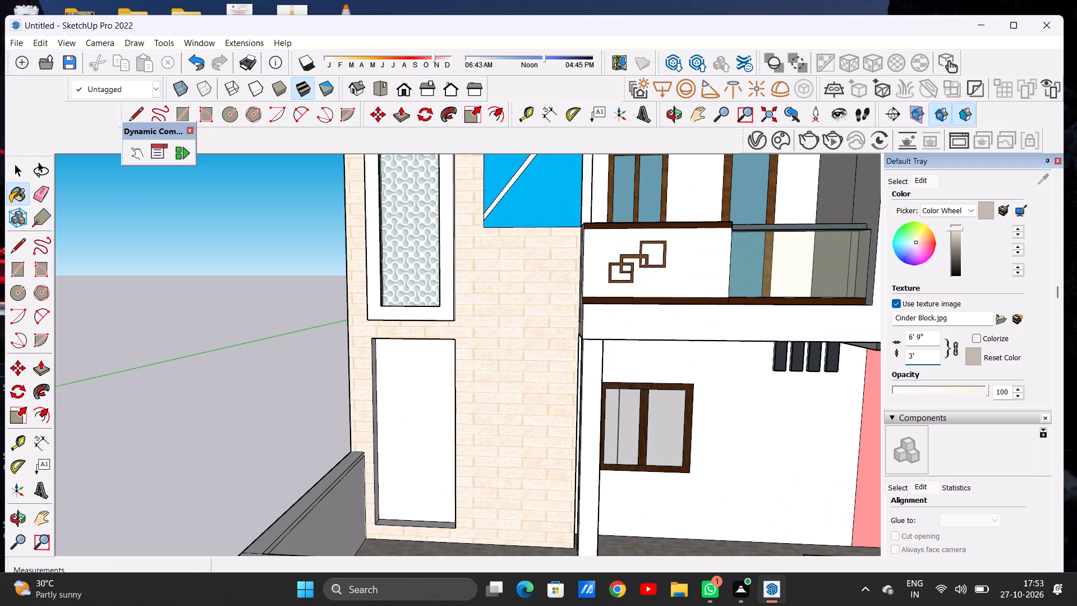
Reduce the Cinder Block material's brightness slightly and check the tower wall against the full facade.
left_click(954, 231)
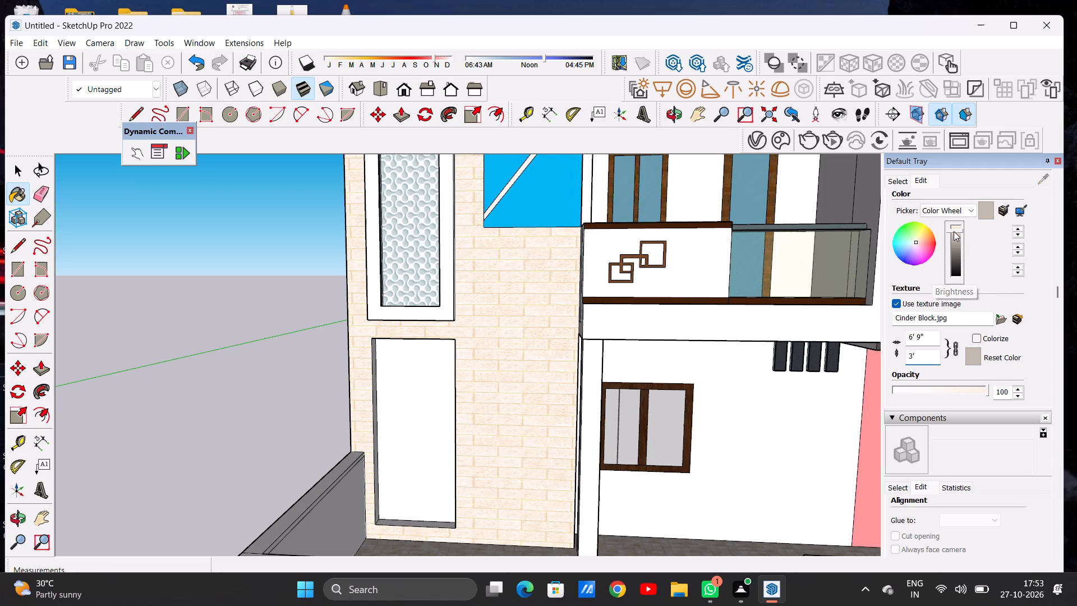
scroll(525, 351, "down", 6)
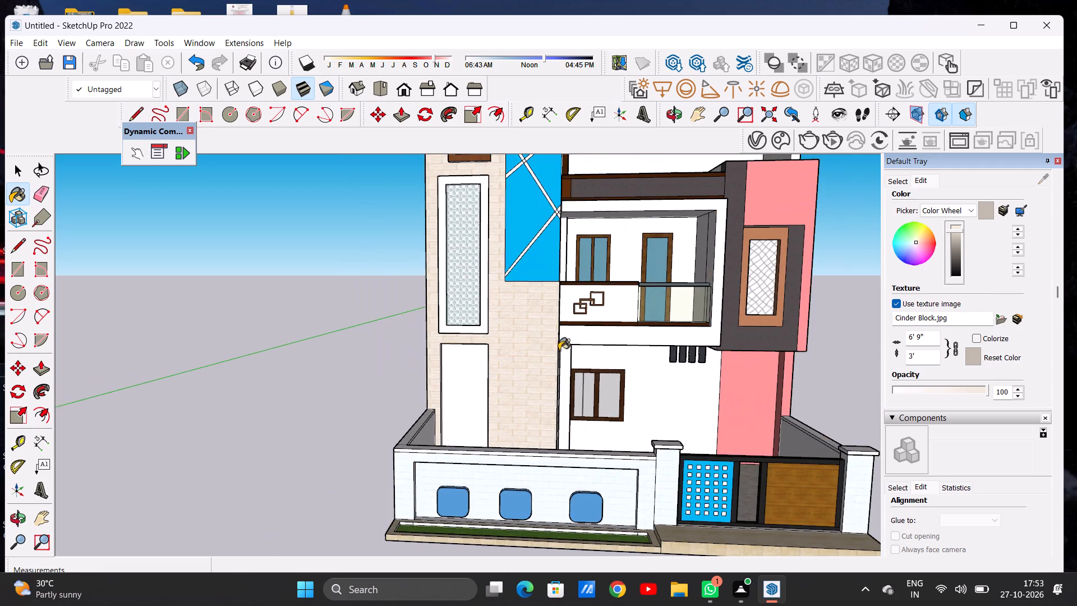
middle_click_drag(573, 348, 582, 363)
middle_click(582, 363)
middle_click(582, 363)
scroll(509, 377, "down", 10)
scroll(472, 320, "up", 3)
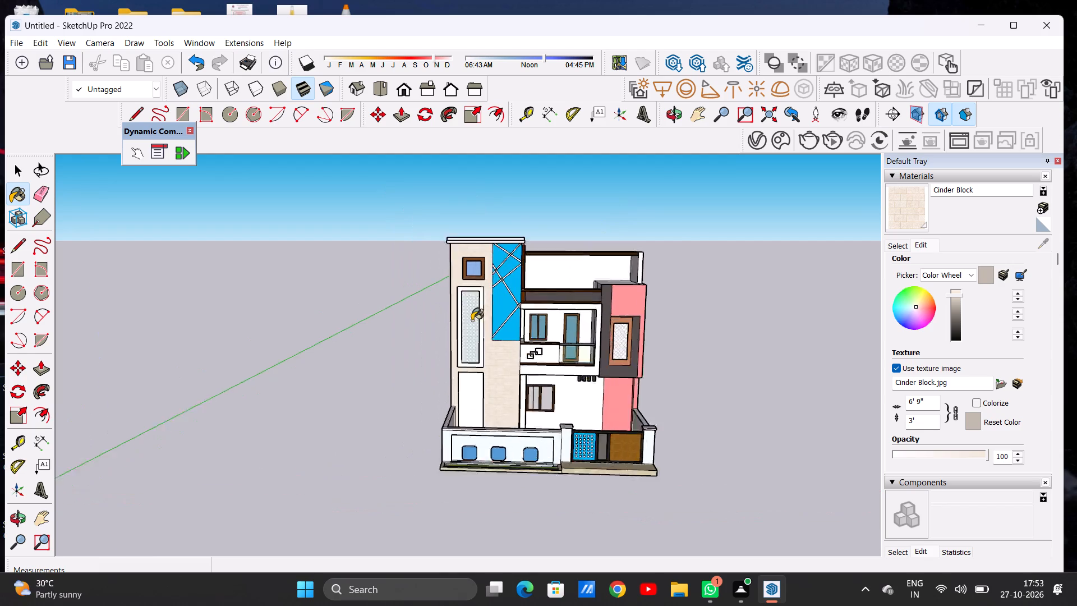
scroll(472, 320, "up", 3)
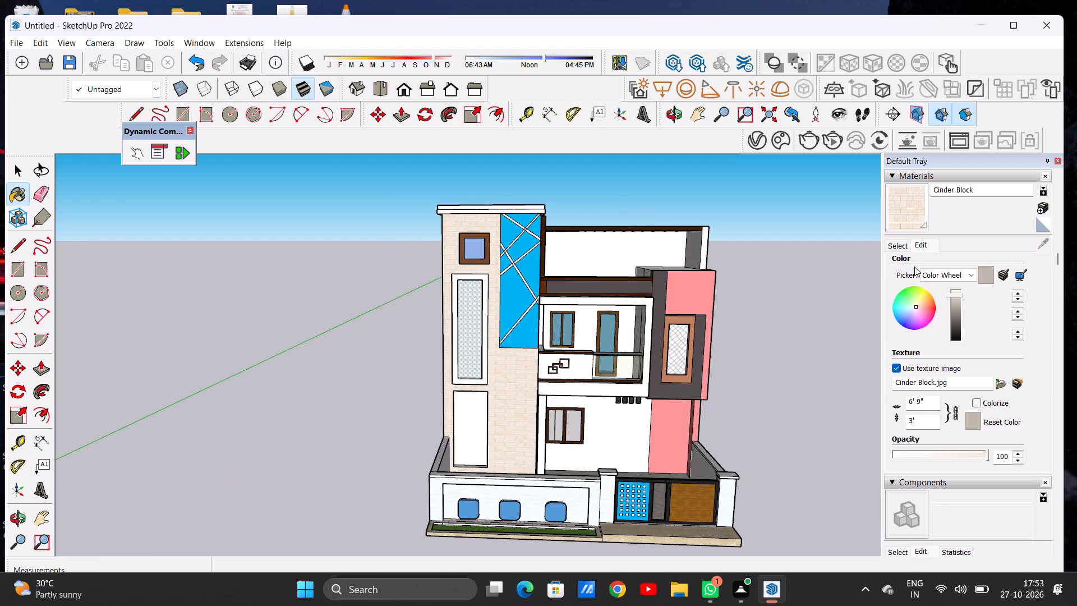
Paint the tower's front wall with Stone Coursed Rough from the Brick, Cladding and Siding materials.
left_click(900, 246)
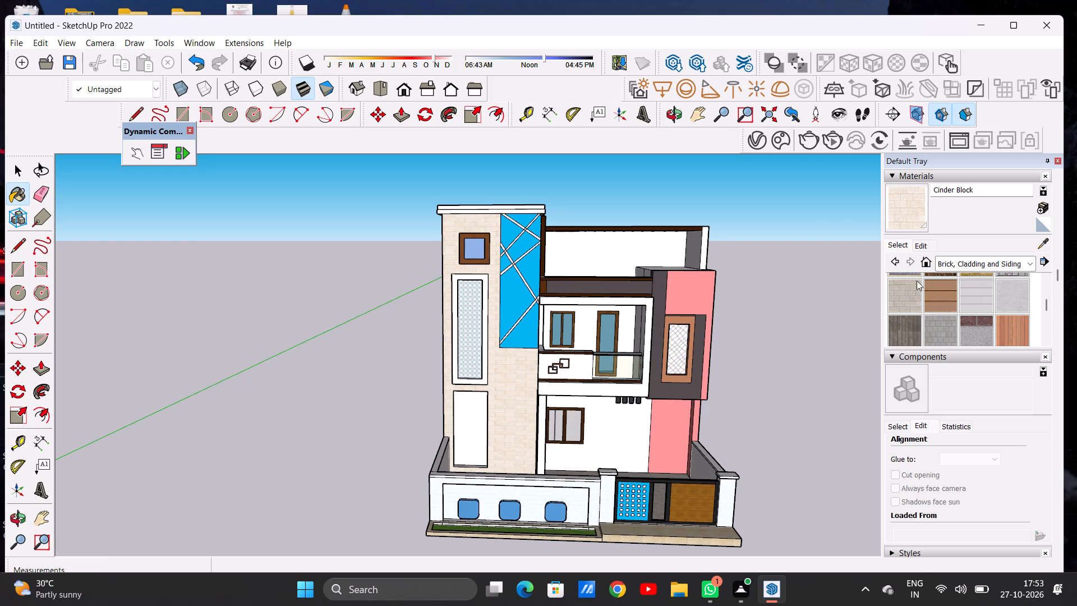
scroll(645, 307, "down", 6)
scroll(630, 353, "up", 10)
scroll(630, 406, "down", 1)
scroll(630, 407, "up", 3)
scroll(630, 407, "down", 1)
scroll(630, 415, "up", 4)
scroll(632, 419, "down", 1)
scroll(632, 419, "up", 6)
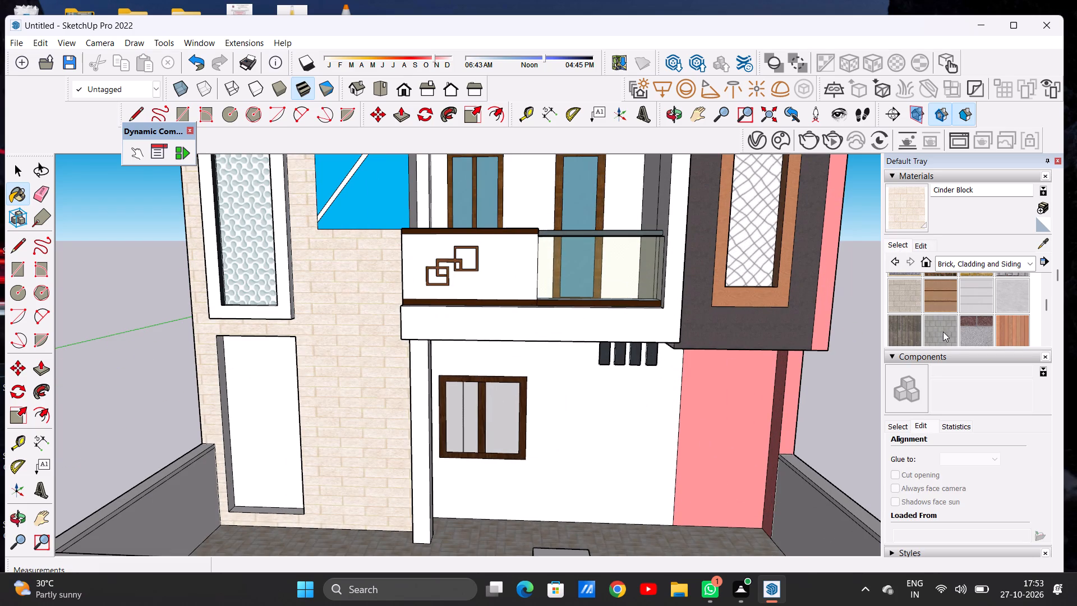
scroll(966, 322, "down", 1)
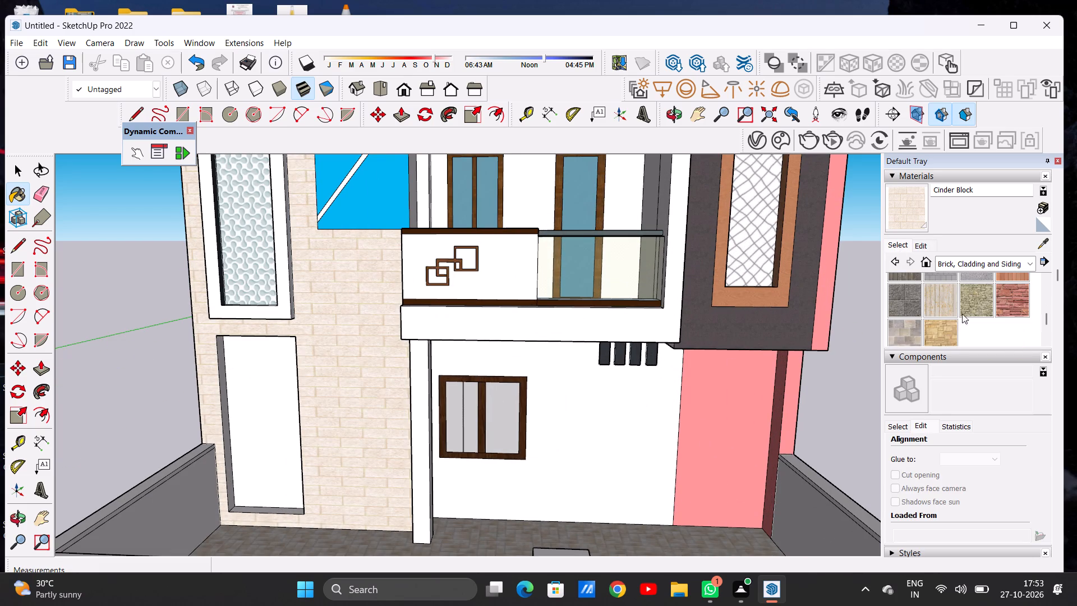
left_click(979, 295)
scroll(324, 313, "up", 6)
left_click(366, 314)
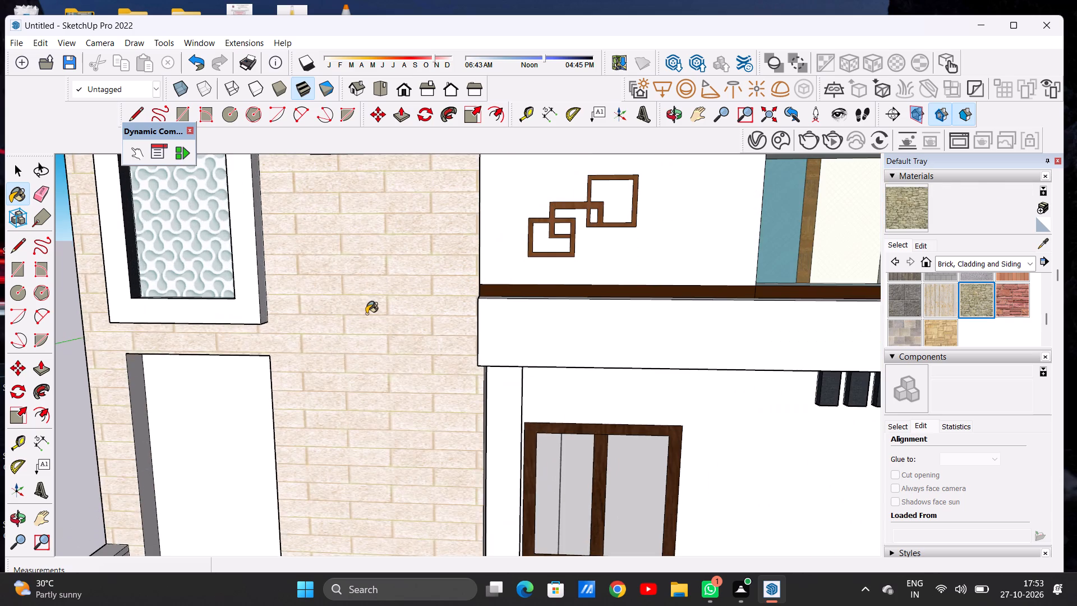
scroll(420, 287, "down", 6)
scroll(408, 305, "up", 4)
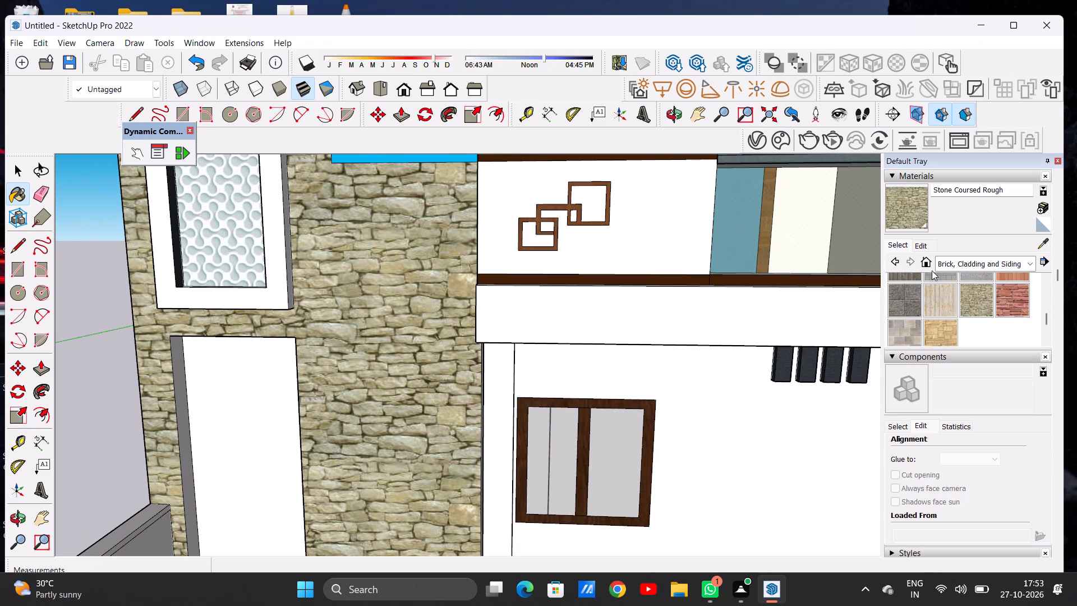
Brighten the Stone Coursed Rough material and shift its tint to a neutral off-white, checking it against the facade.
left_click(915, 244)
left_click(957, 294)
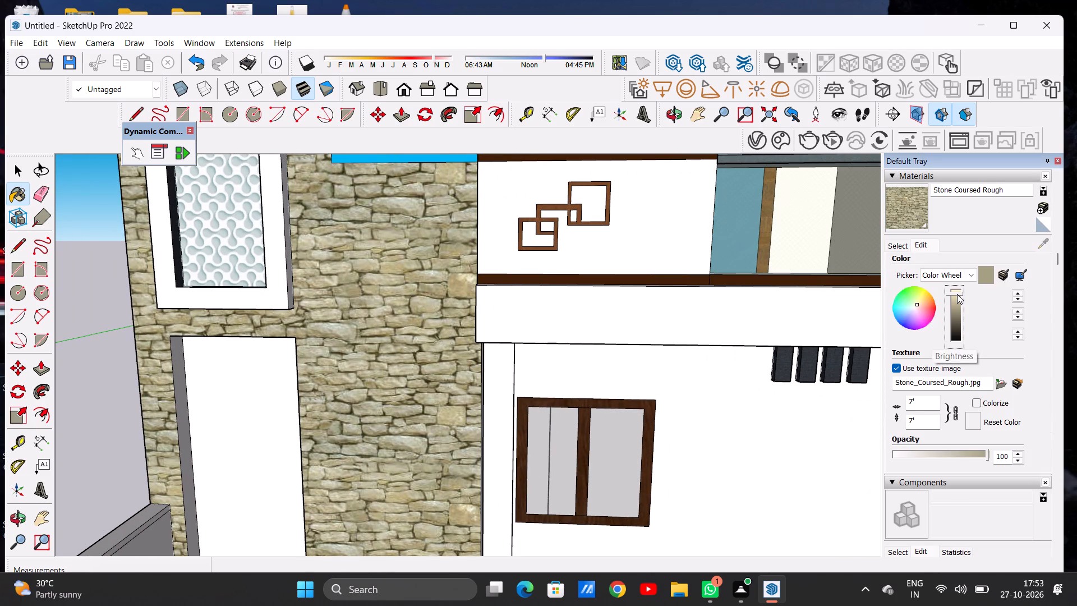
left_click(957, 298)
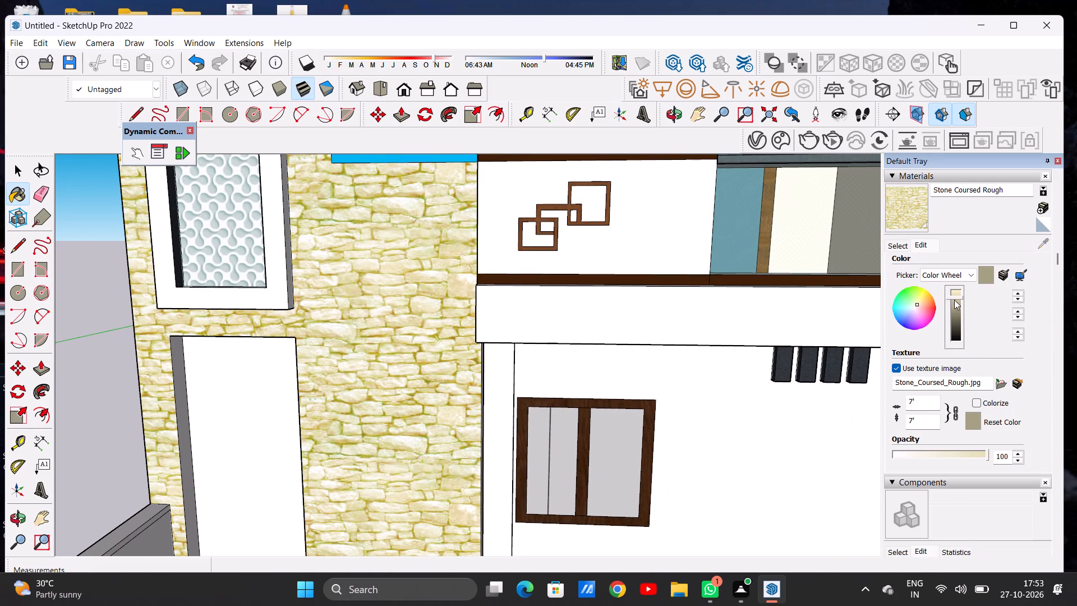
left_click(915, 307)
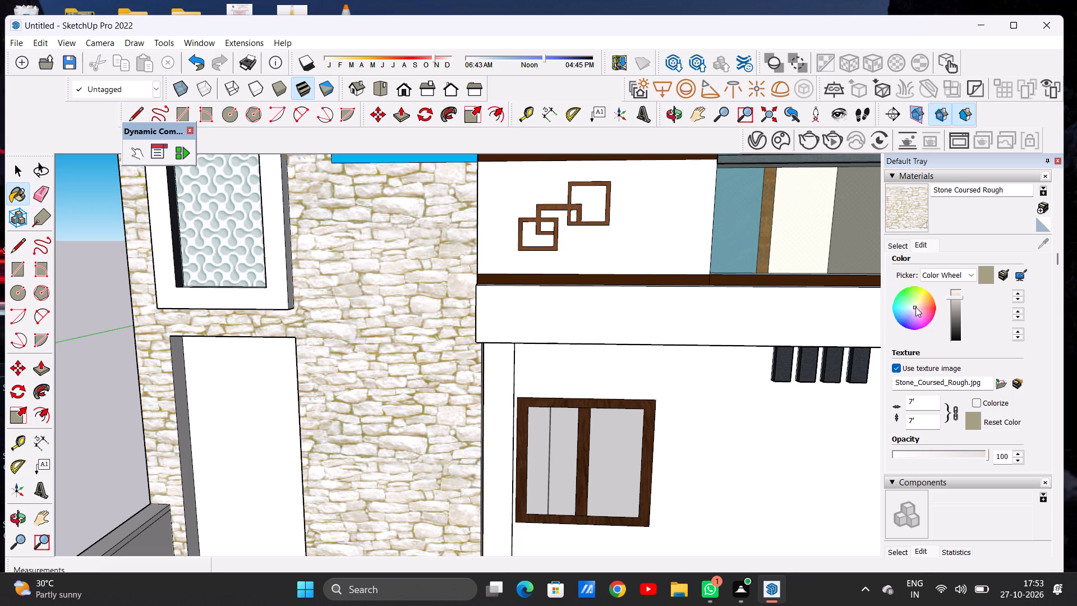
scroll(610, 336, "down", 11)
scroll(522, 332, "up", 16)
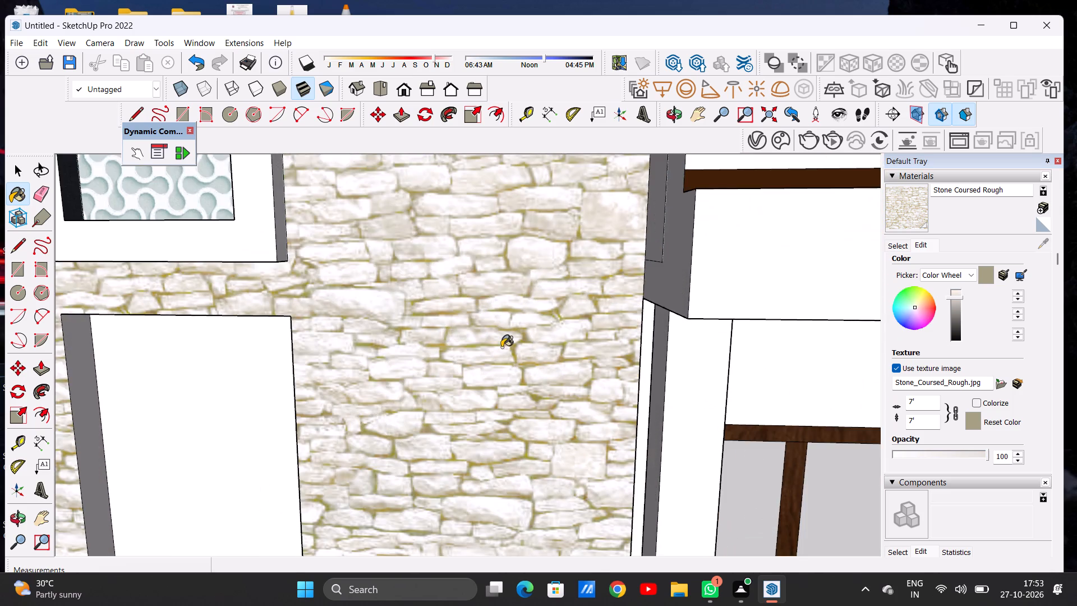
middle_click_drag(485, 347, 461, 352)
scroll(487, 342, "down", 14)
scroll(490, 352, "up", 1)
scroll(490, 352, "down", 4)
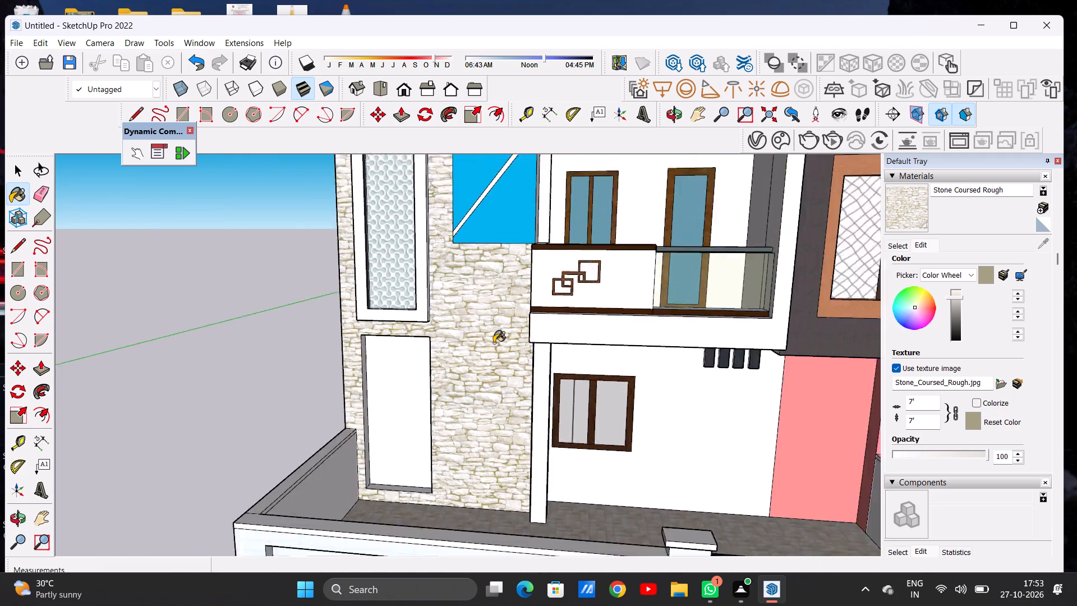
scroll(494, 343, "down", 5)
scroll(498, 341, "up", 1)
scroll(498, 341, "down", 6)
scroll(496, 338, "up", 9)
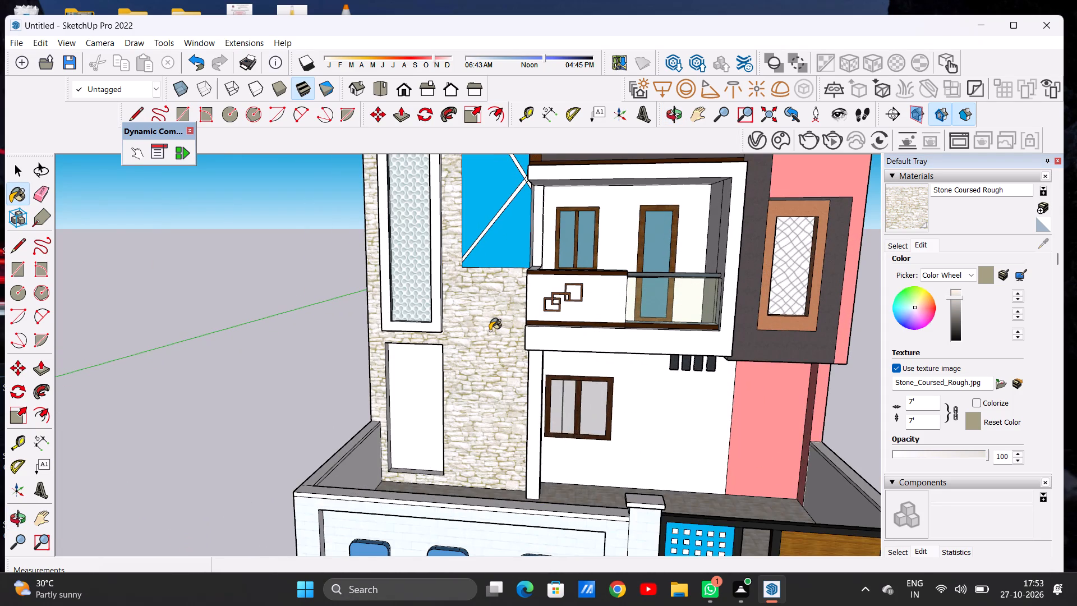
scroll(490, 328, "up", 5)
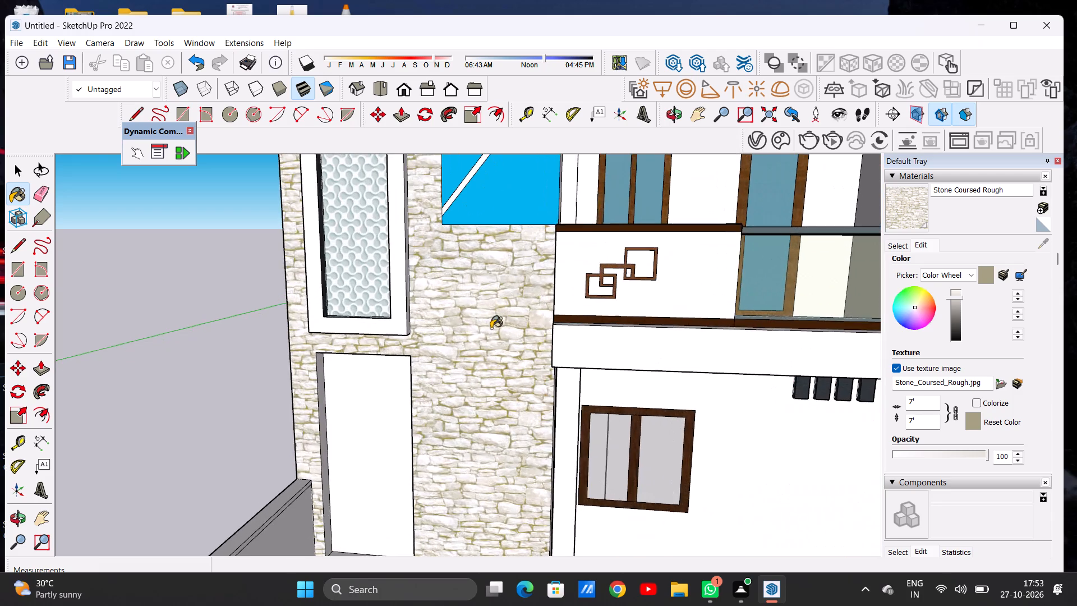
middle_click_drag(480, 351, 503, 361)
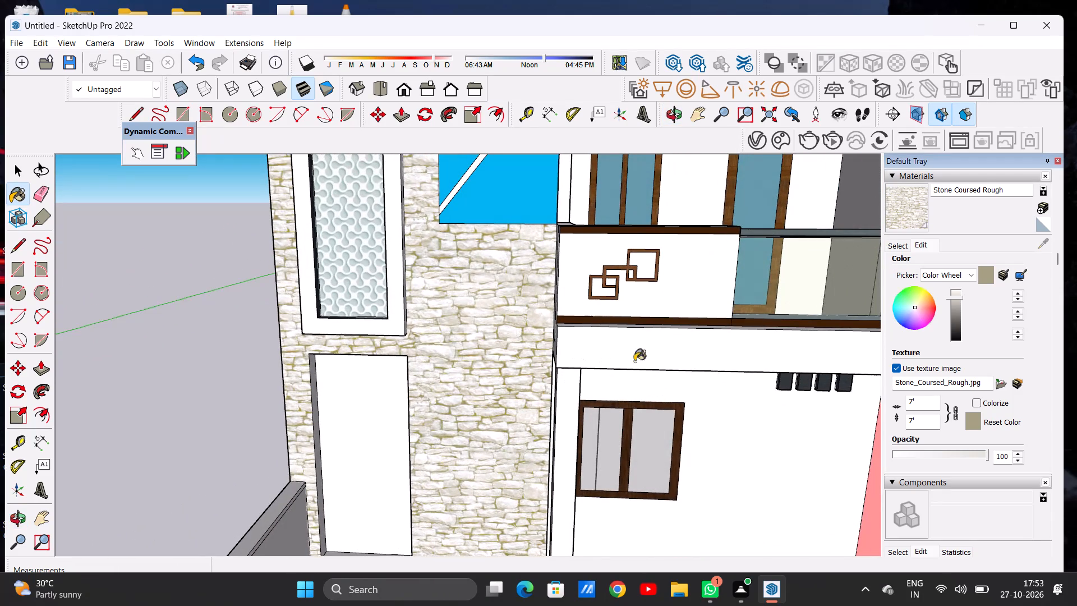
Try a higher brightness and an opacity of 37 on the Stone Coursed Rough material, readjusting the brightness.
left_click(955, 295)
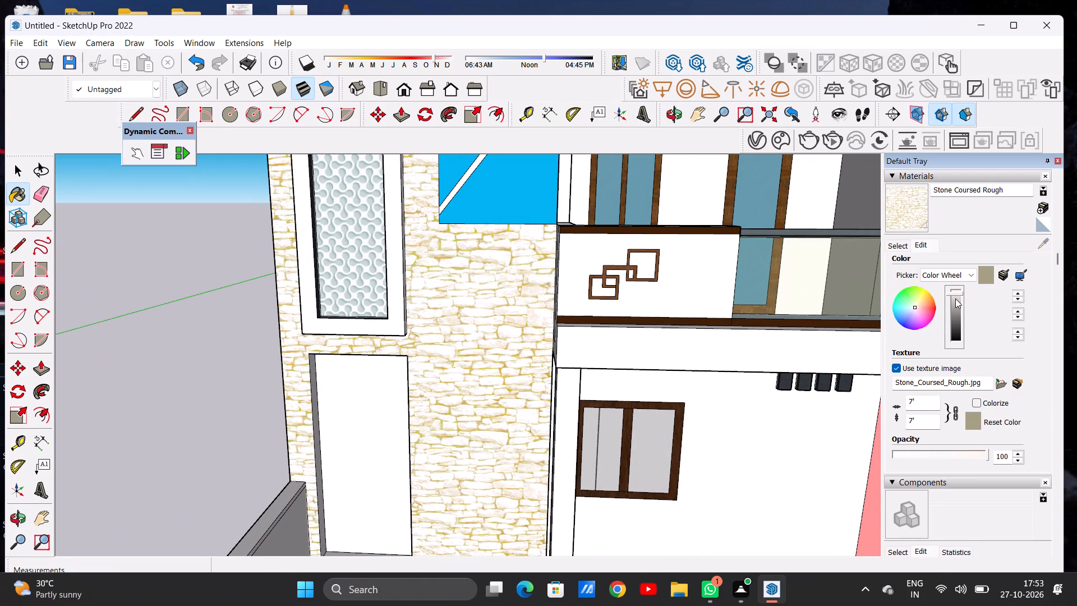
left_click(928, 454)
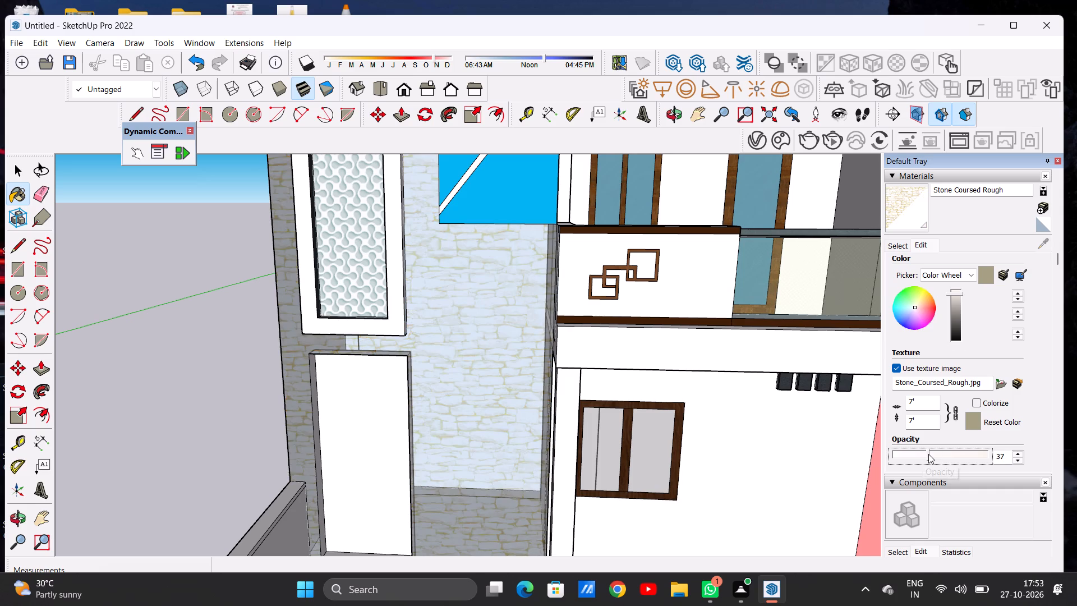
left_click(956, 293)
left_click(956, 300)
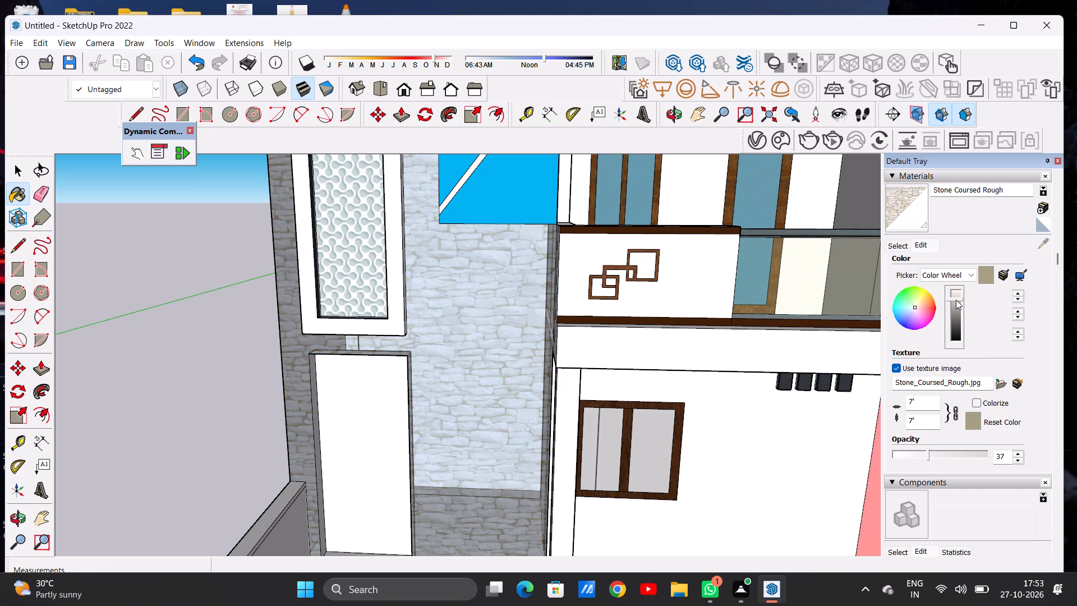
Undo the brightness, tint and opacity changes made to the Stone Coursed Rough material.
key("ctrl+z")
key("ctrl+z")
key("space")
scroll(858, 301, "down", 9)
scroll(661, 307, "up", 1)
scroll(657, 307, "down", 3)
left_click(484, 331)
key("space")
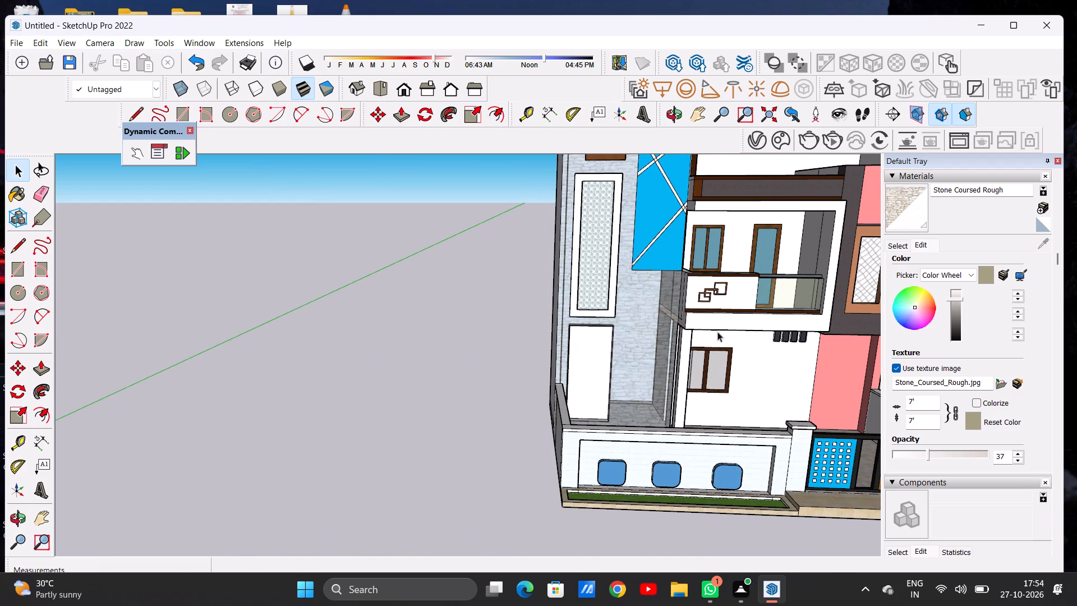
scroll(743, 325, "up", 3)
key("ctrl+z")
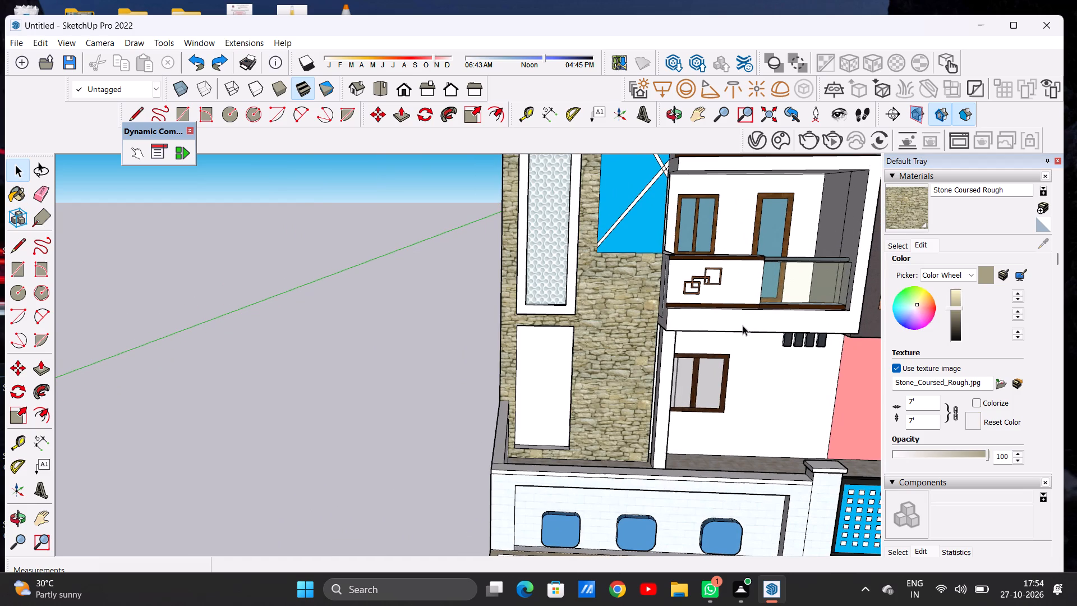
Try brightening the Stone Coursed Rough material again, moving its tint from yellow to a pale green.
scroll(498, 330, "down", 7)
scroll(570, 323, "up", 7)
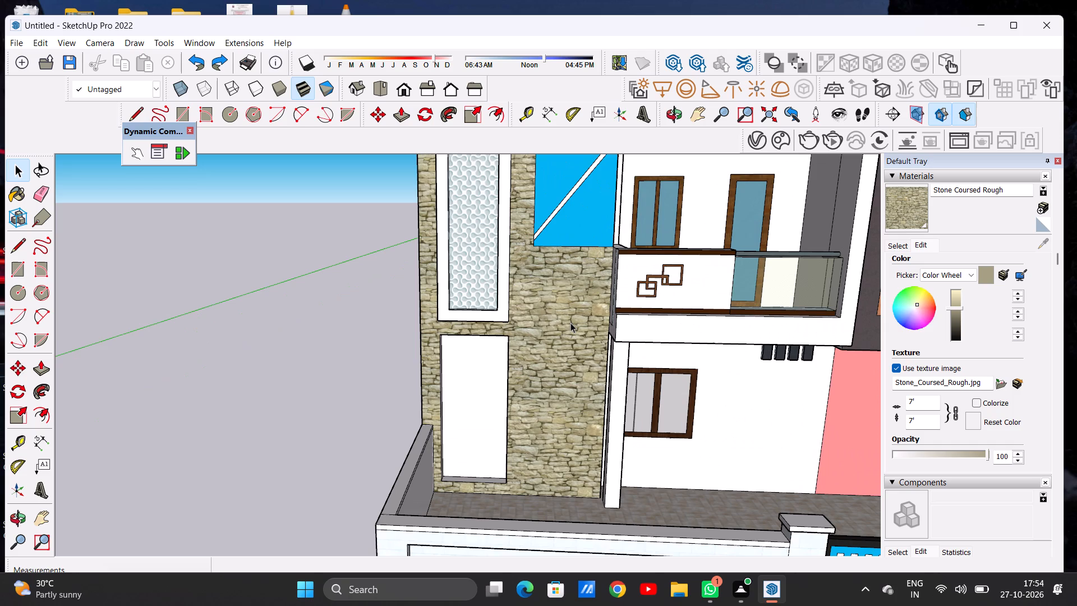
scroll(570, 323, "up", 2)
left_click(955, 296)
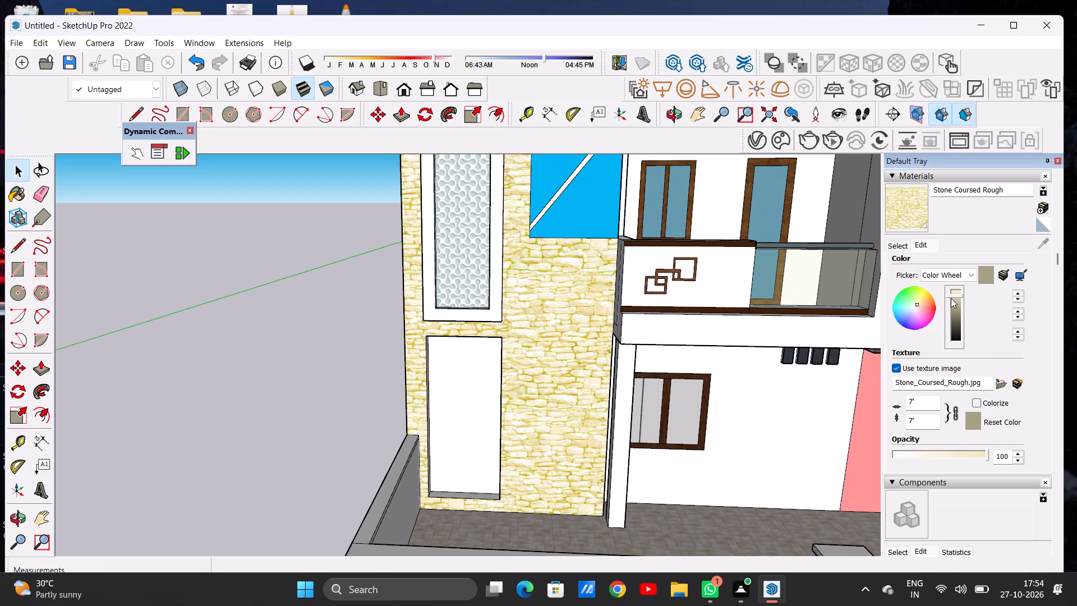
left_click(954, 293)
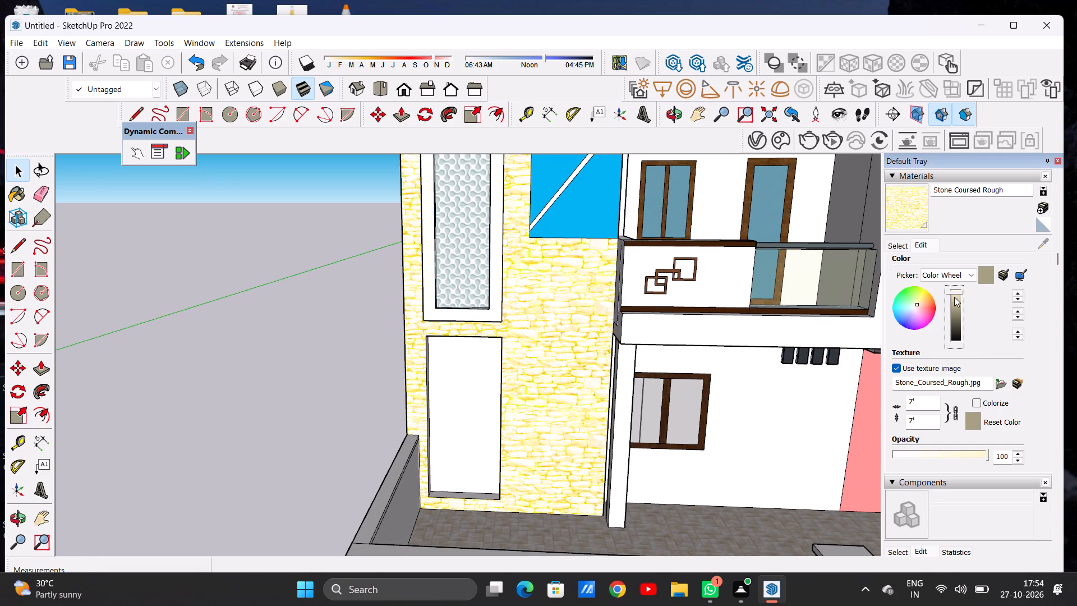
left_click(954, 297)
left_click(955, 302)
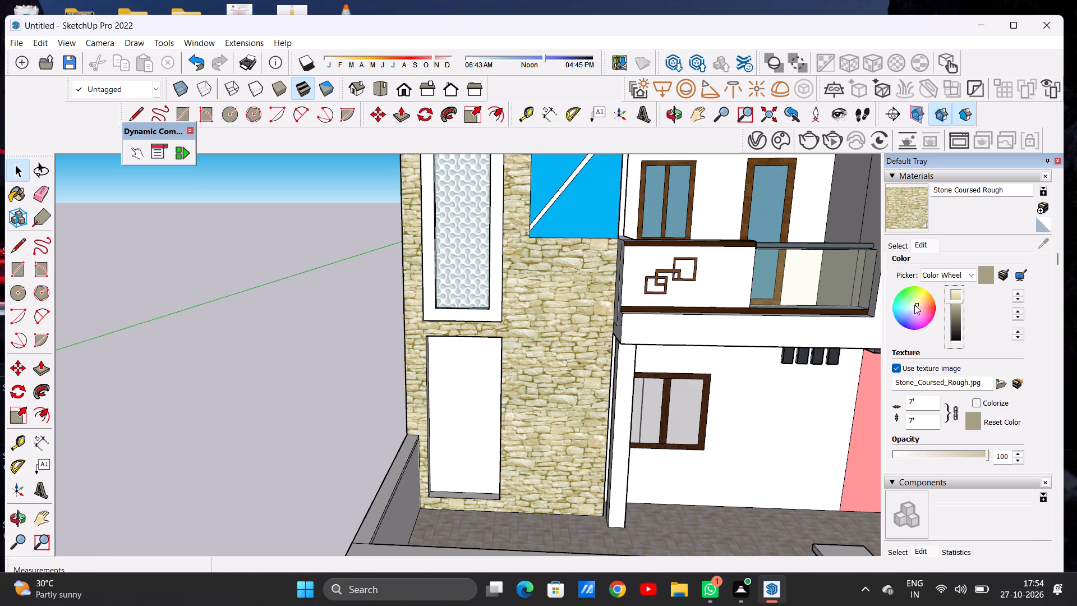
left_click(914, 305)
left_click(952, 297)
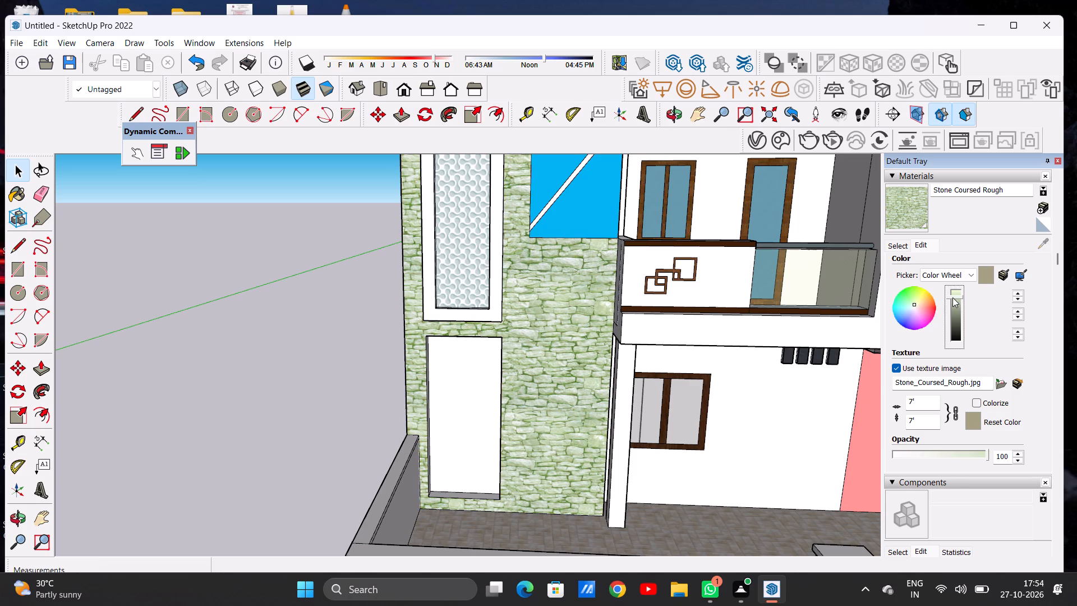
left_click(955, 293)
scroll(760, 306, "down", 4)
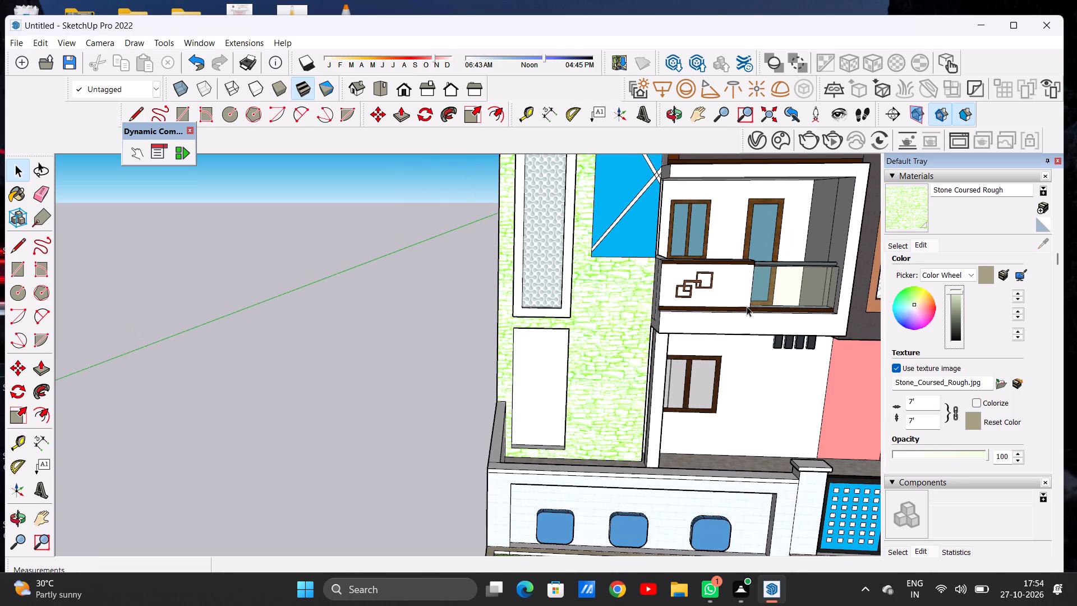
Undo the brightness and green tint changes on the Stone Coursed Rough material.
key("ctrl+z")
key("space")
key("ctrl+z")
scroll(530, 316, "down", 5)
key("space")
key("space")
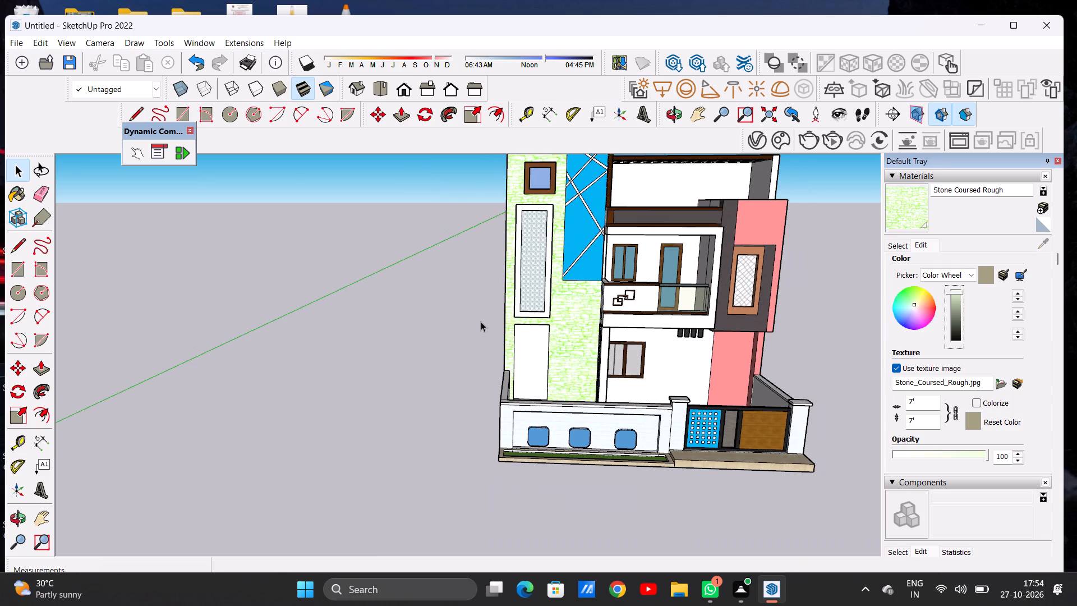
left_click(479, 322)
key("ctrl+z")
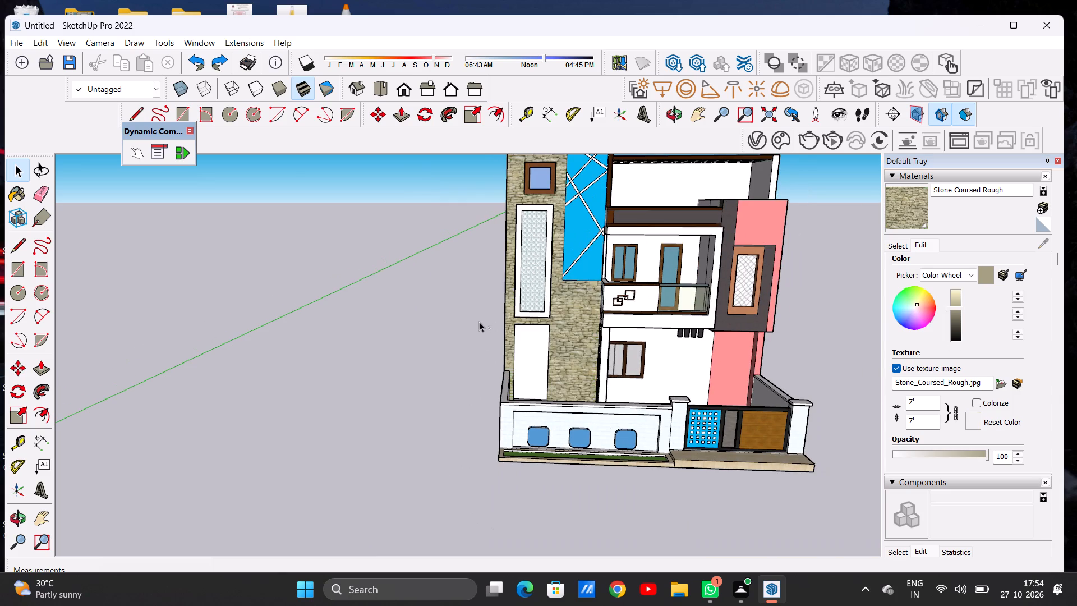
Undo the Stone Coursed Rough paint and the earlier Cinder Block finish on the tower's front wall, and check the facade.
key("ctrl+z")
key("ctrl+z")
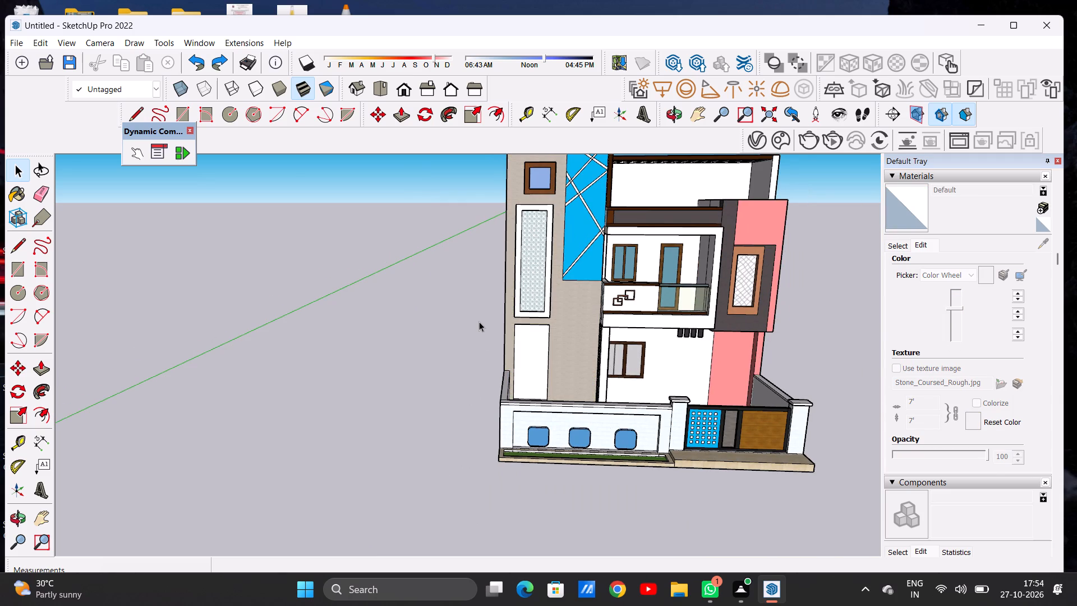
key("z")
key("ctrl+z")
key("space")
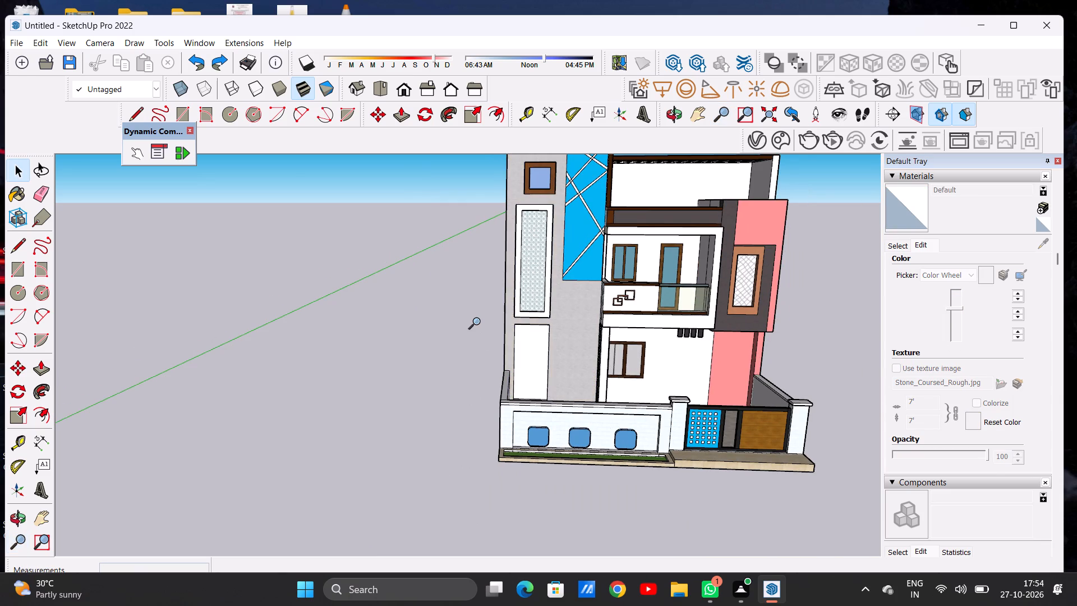
scroll(592, 318, "up", 19)
scroll(575, 330, "down", 1)
scroll(575, 330, "up", 3)
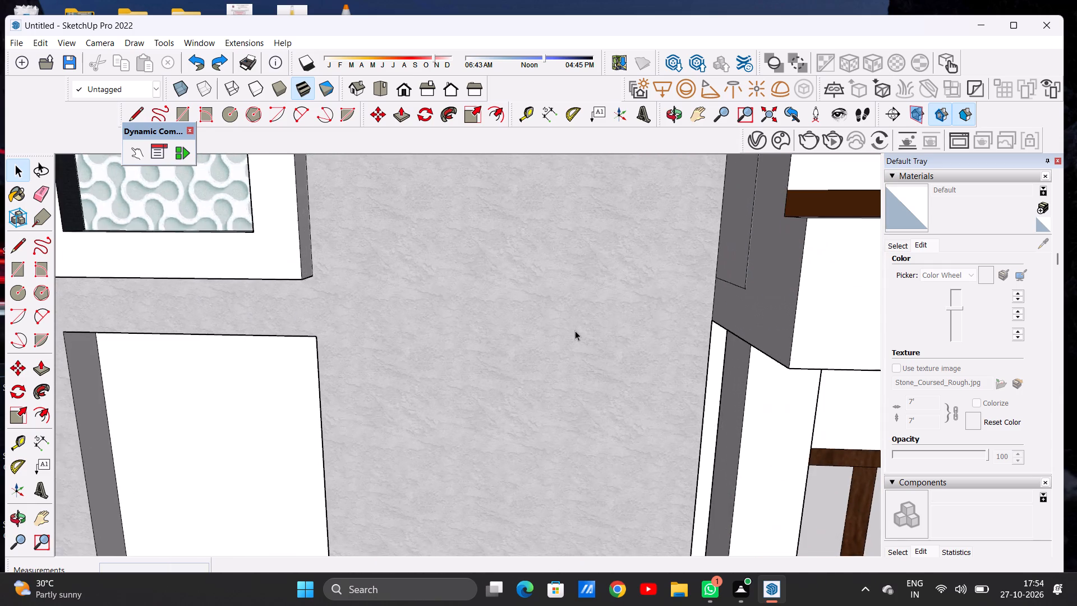
scroll(556, 323, "down", 20)
scroll(556, 323, "down", 14)
middle_click_drag(540, 334, 537, 306)
scroll(536, 315, "up", 10)
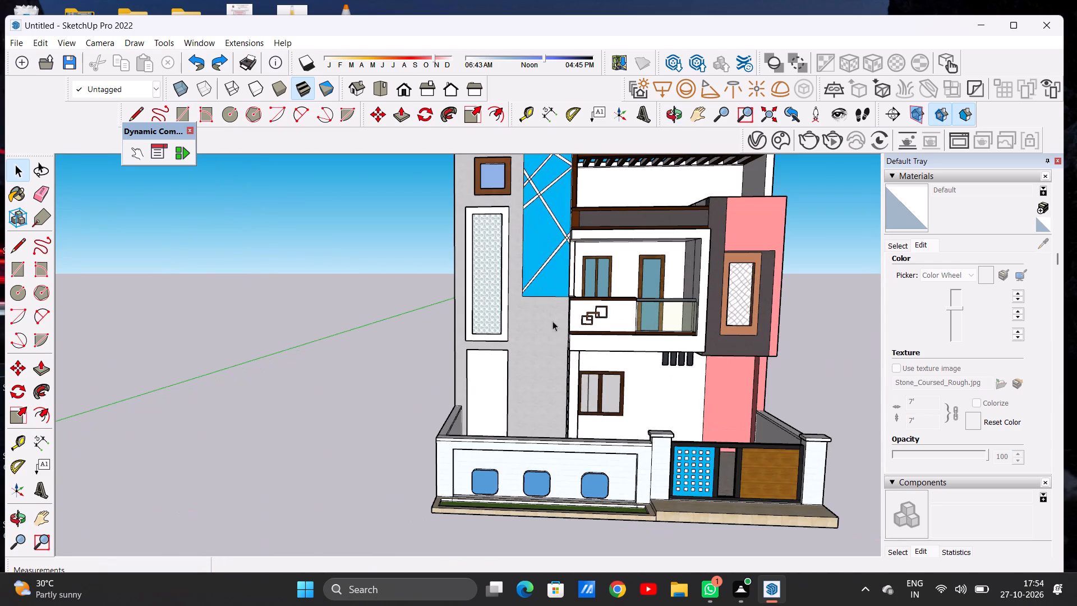
Paint the tower's front wall with Blinds Vertical Pattern from the Window Coverings material library.
left_click(898, 248)
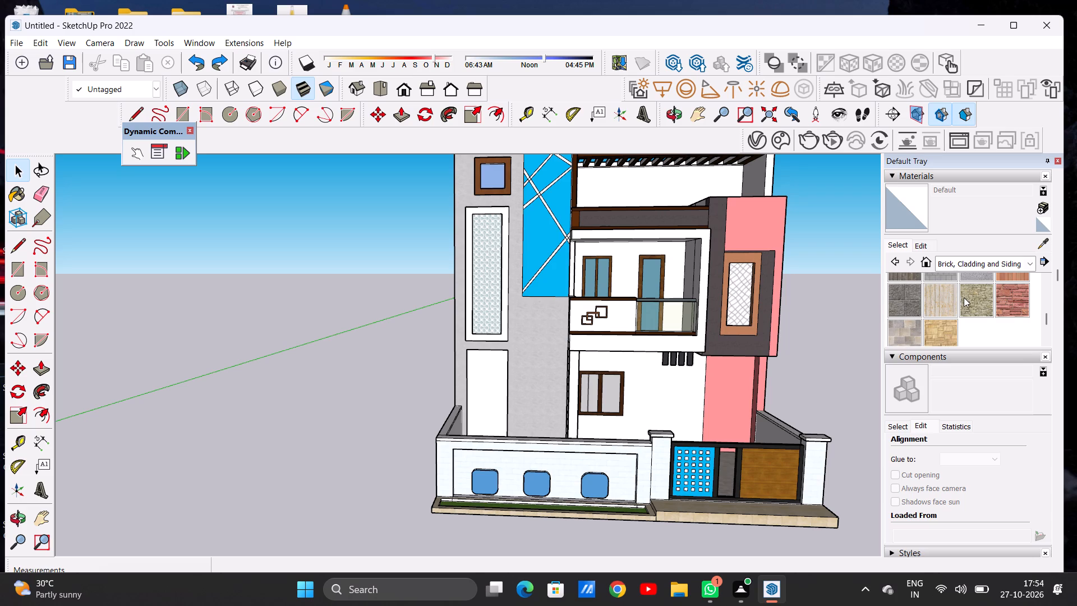
scroll(964, 297, "up", 2)
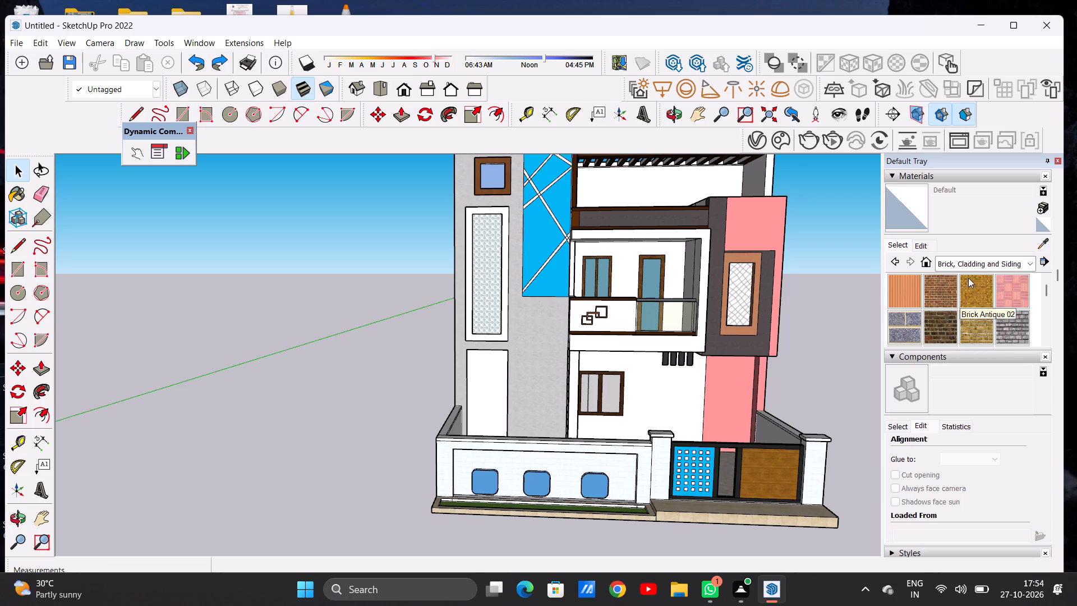
left_click(963, 260)
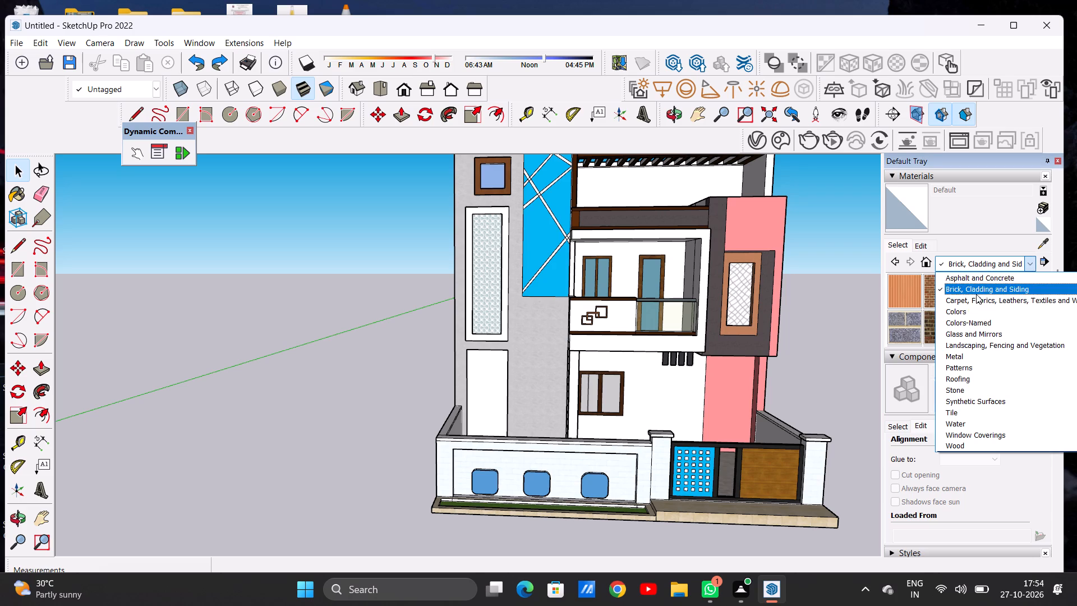
left_click(977, 298)
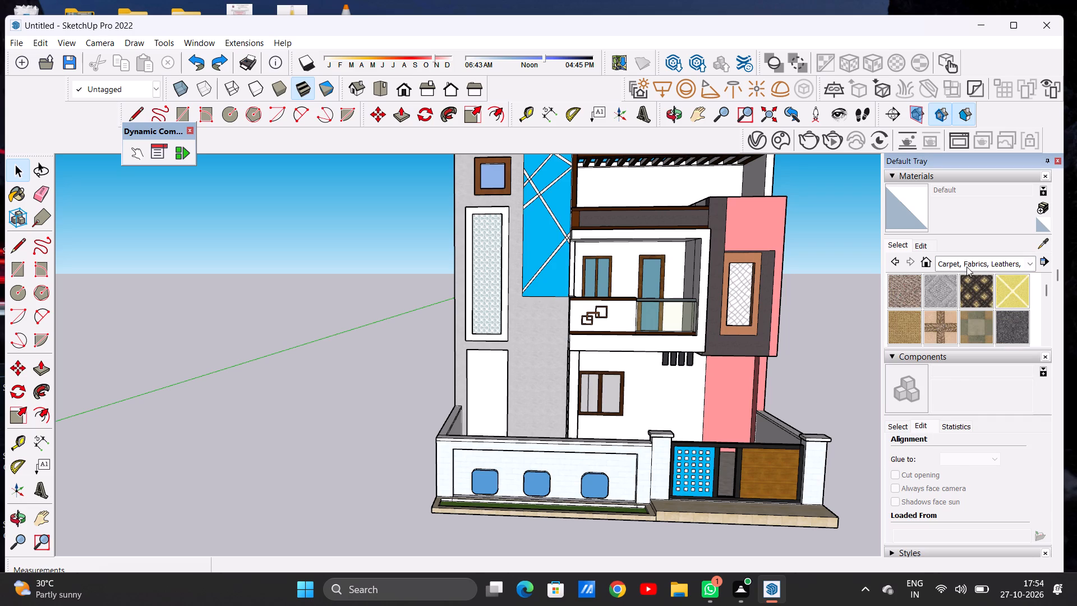
left_click(966, 267)
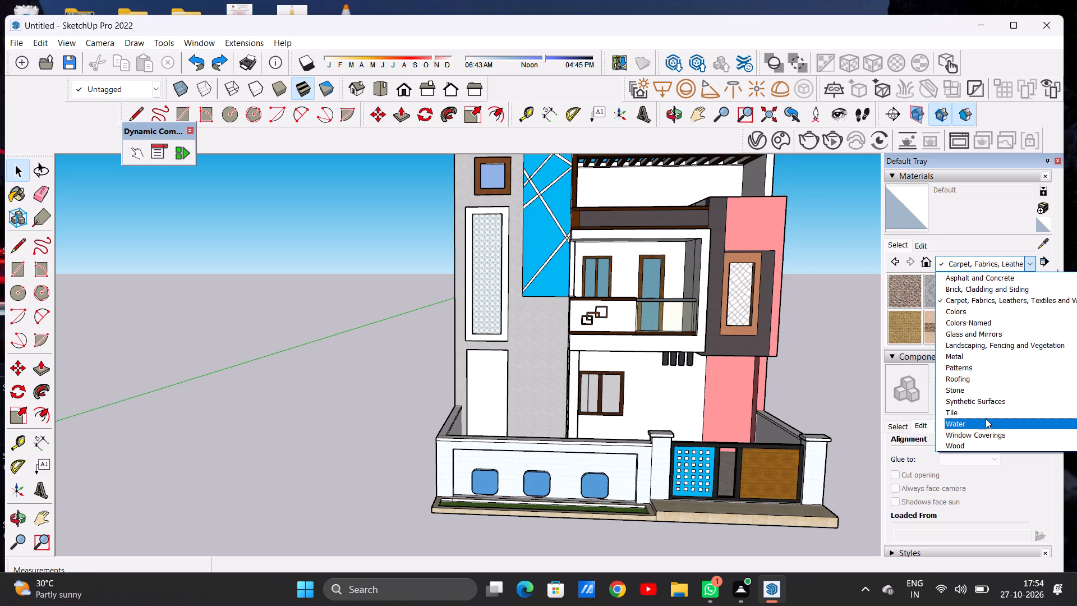
left_click(983, 434)
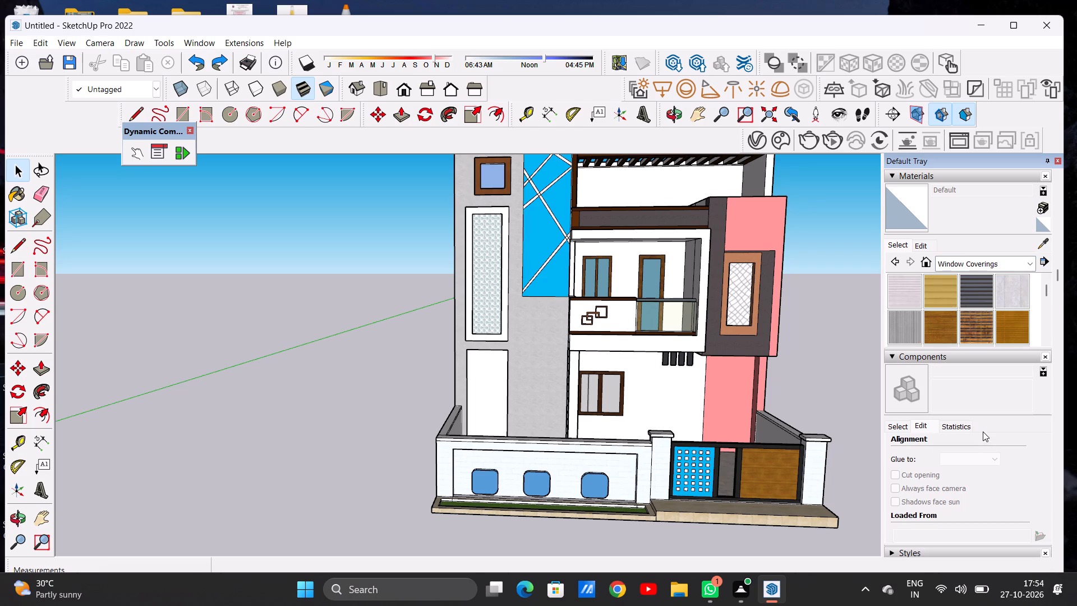
scroll(961, 322, "down", 1)
scroll(961, 321, "up", 1)
left_click(1008, 294)
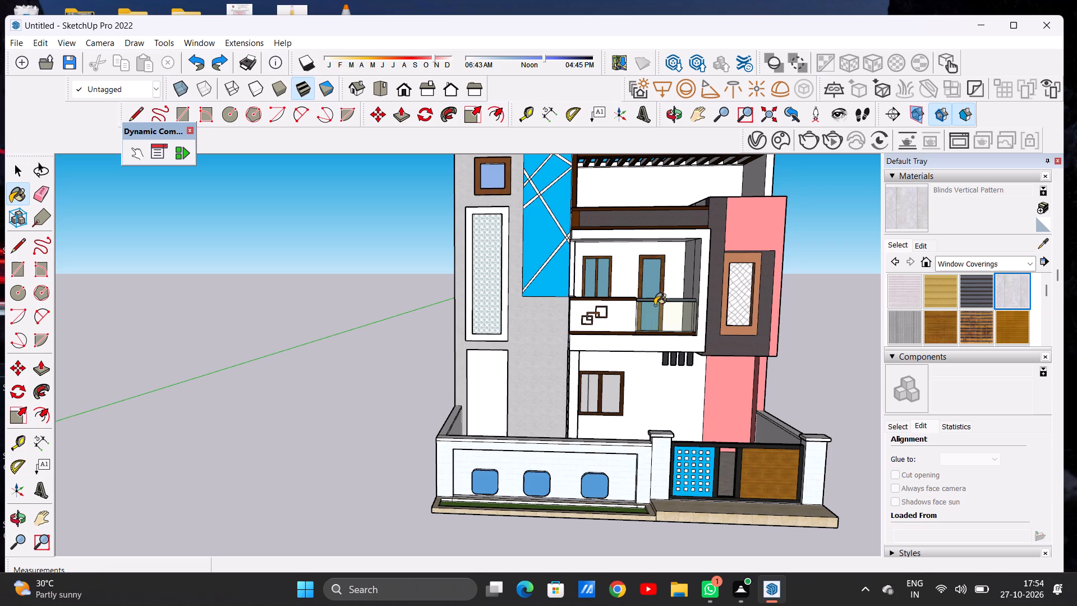
scroll(605, 315, "up", 13)
scroll(531, 342, "up", 14)
left_click(536, 348)
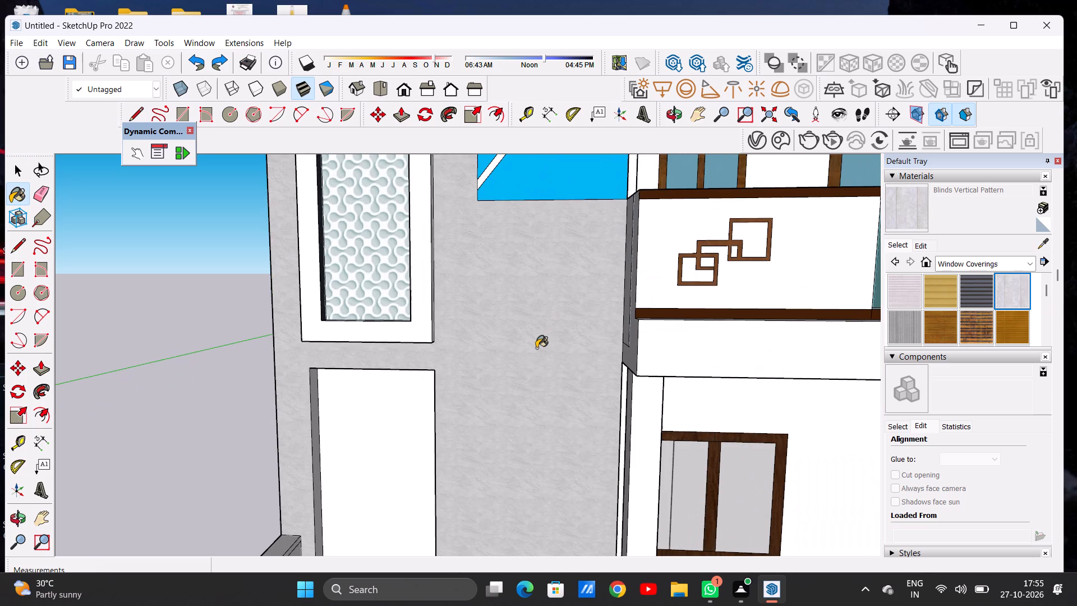
Examine the blinds texture on the tower's front wall close up and across the whole facade.
scroll(536, 352, "up", 14)
scroll(536, 352, "down", 1)
scroll(536, 352, "up", 5)
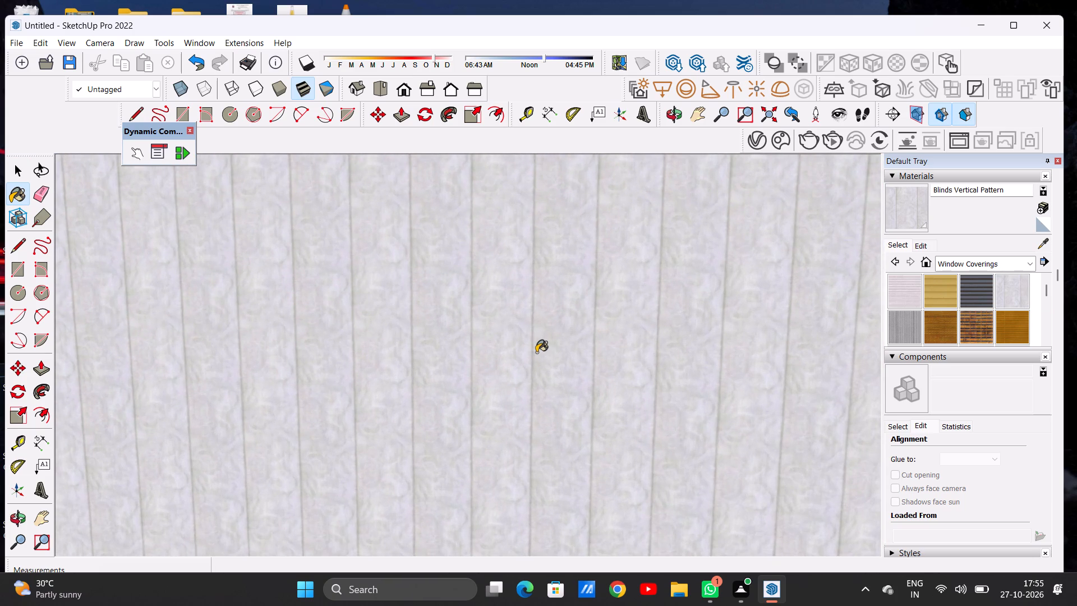
scroll(536, 352, "down", 20)
scroll(536, 352, "down", 5)
scroll(535, 349, "up", 15)
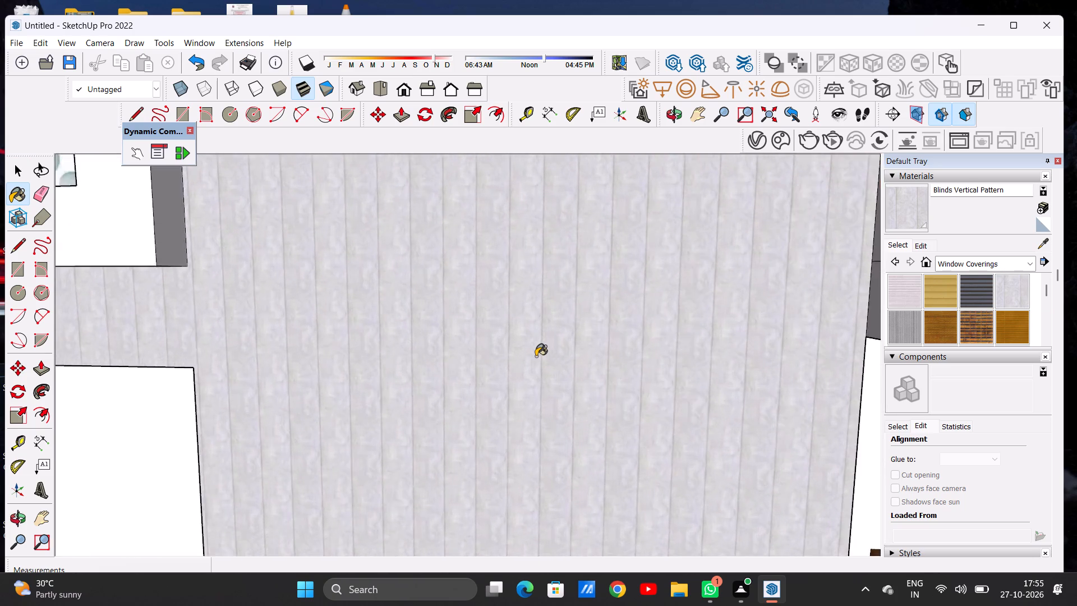
scroll(536, 356, "up", 7)
scroll(537, 357, "down", 20)
scroll(537, 357, "down", 5)
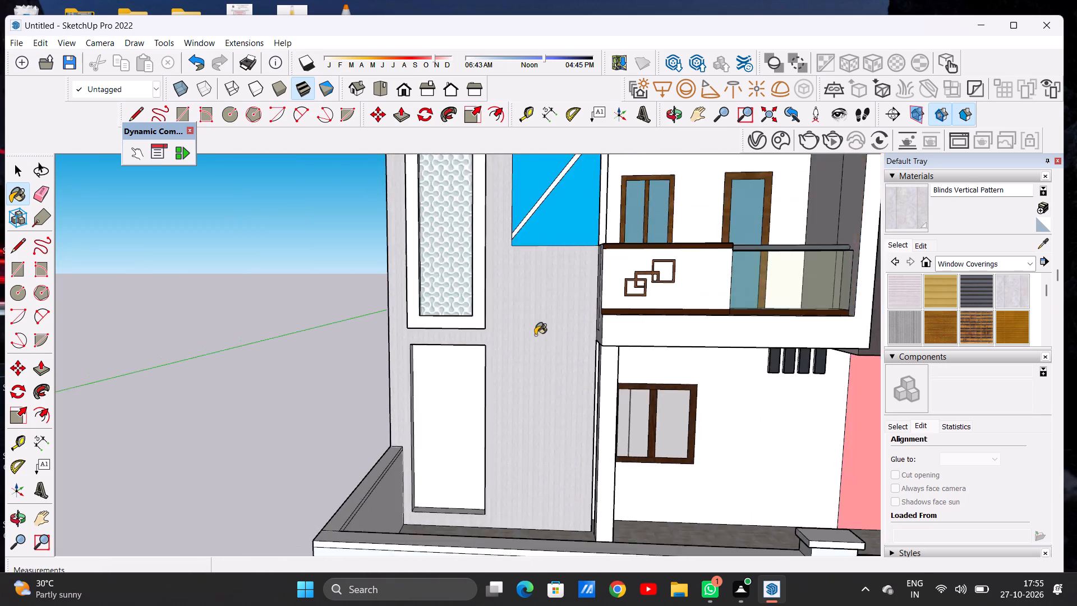
scroll(535, 335, "down", 13)
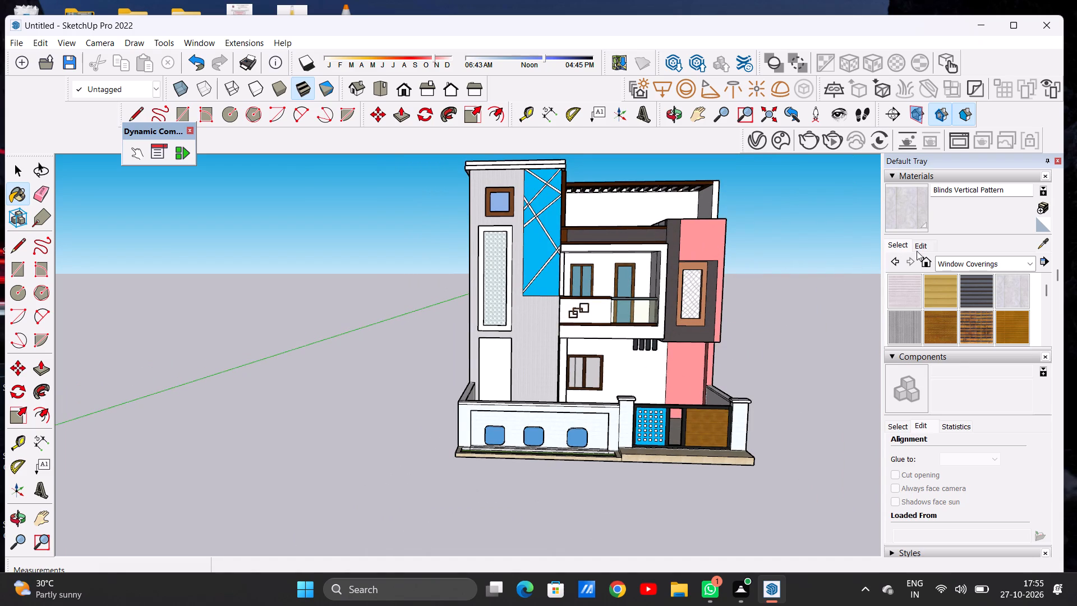
Brighten the Blinds Vertical Pattern material's colour to nearly white.
left_click(917, 251)
left_click(956, 293)
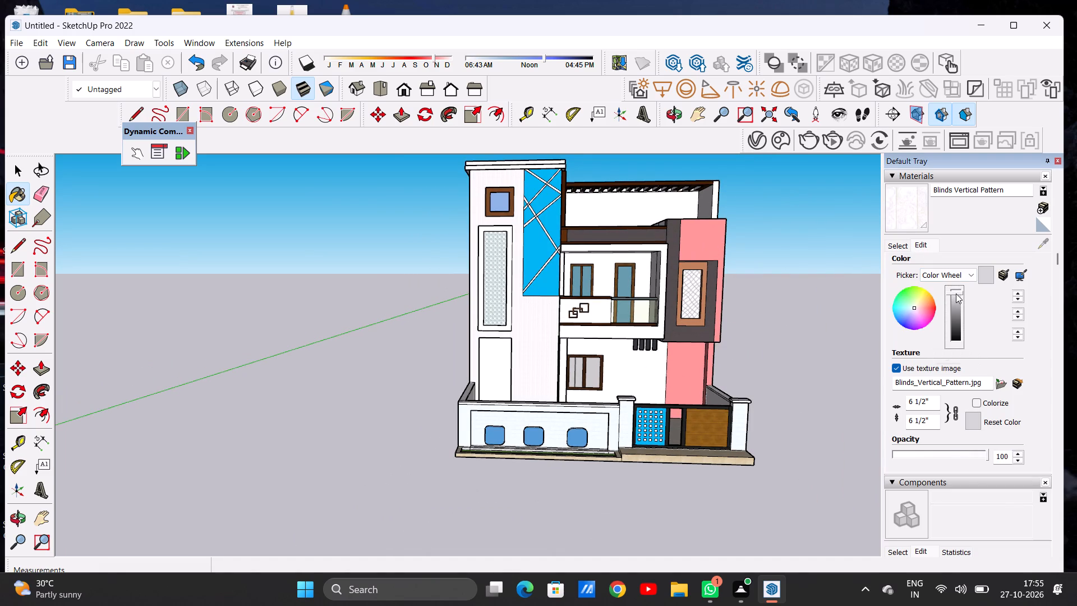
Paint the balcony's lower band, the pillar beside the tower and the ground-floor front wall with Blinds Vertical Pattern.
scroll(553, 324, "up", 13)
middle_click_drag(542, 328, 393, 333)
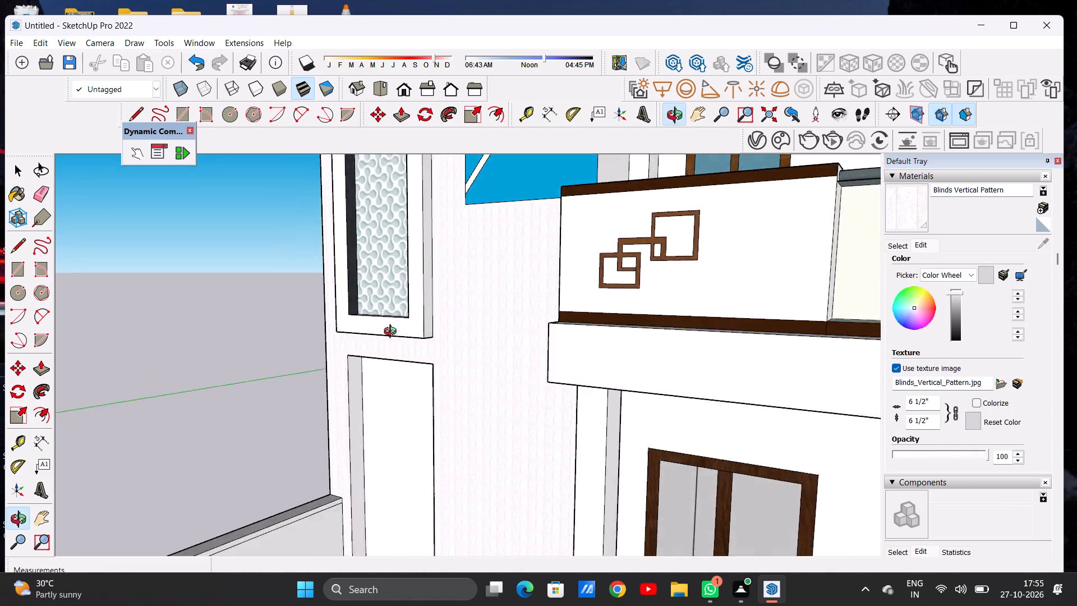
middle_click_drag(393, 333, 541, 323)
scroll(541, 322, "up", 1)
scroll(547, 305, "down", 7)
scroll(608, 313, "up", 6)
left_click(604, 320)
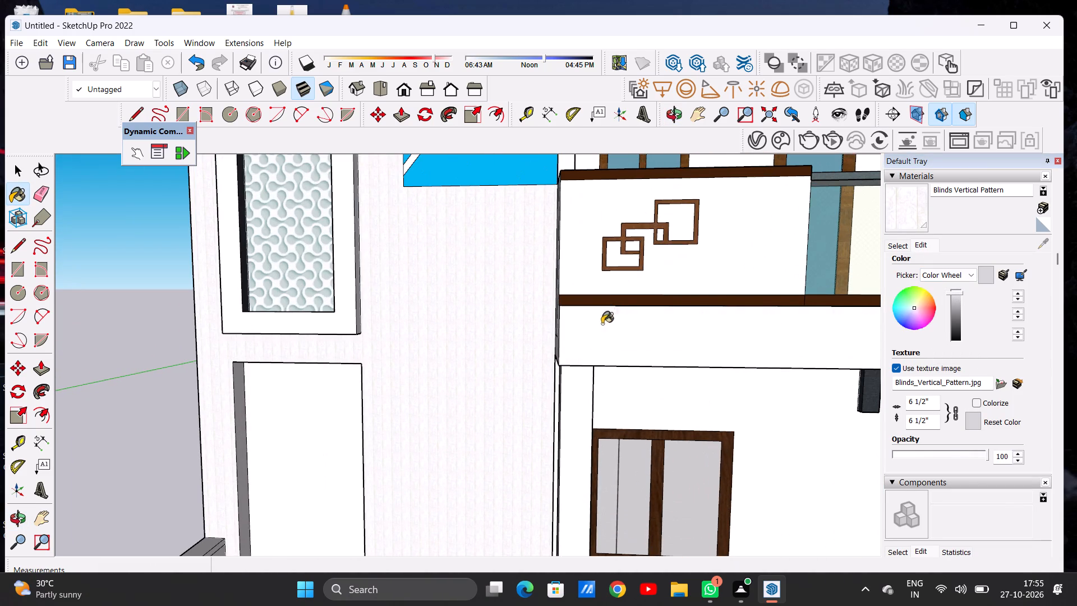
left_click(579, 400)
scroll(575, 320, "down", 5)
scroll(752, 479, "up", 1)
scroll(752, 479, "down", 1)
scroll(752, 479, "up", 4)
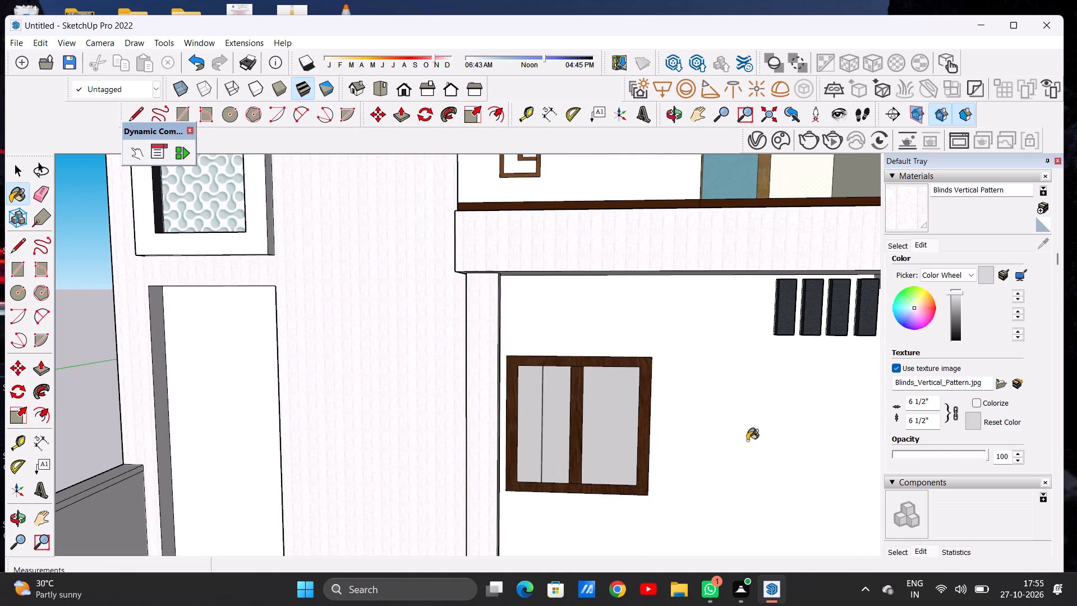
left_click(723, 395)
Paint the tower's lower recessed panel with Blinds Vertical Pattern.
scroll(674, 395, "down", 14)
scroll(498, 404, "up", 6)
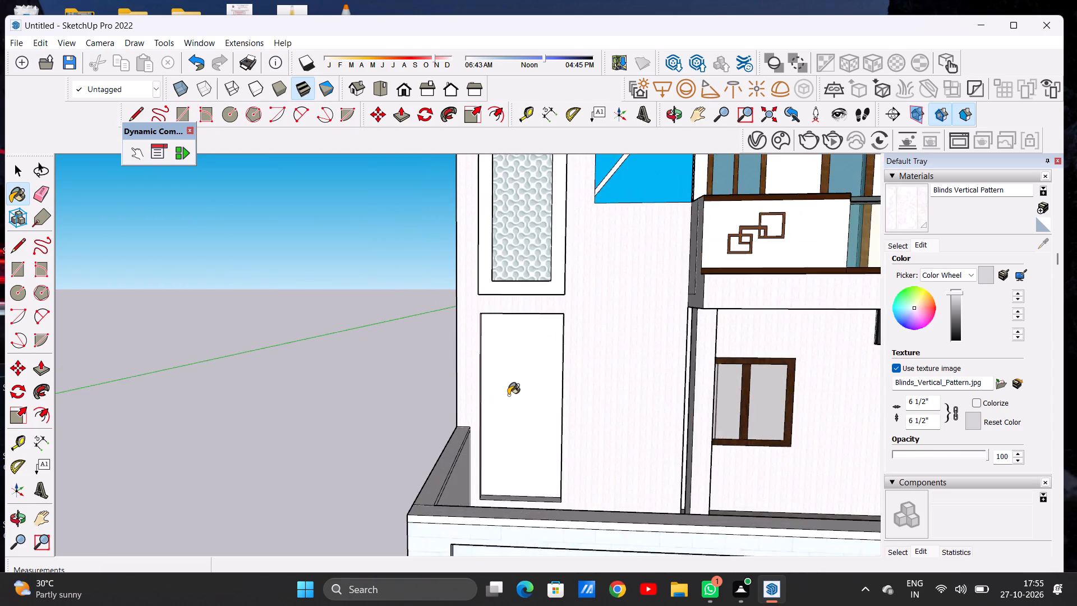
scroll(508, 395, "up", 6)
left_click(524, 384)
Paint the top terrace's back wall and its tower-side wall with Blinds Vertical Pattern.
scroll(530, 396, "down", 15)
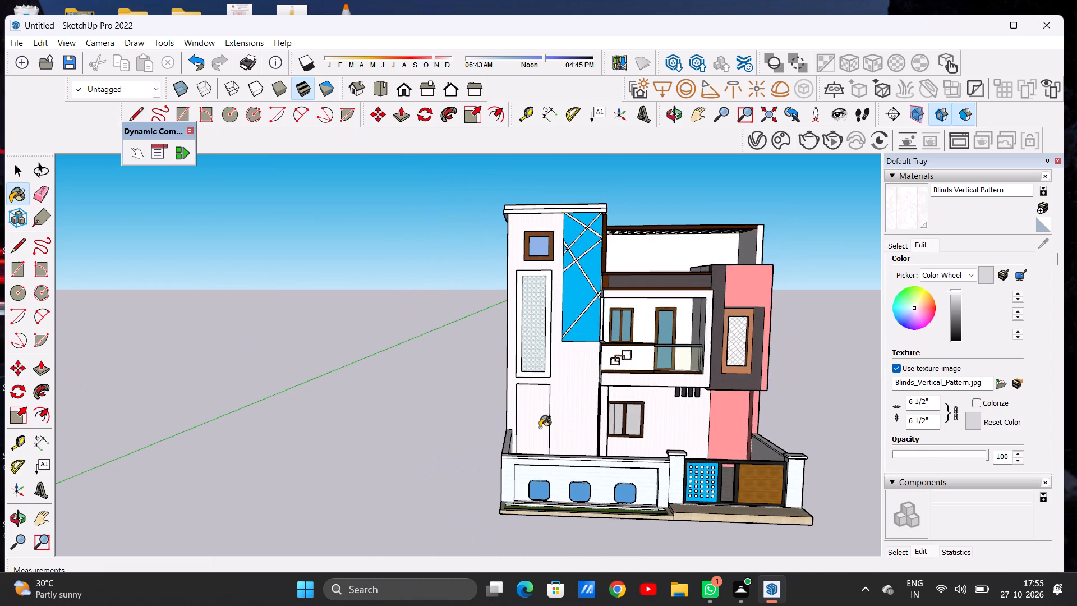
scroll(614, 257, "up", 1)
scroll(614, 256, "down", 1)
scroll(614, 256, "up", 13)
left_click(671, 256)
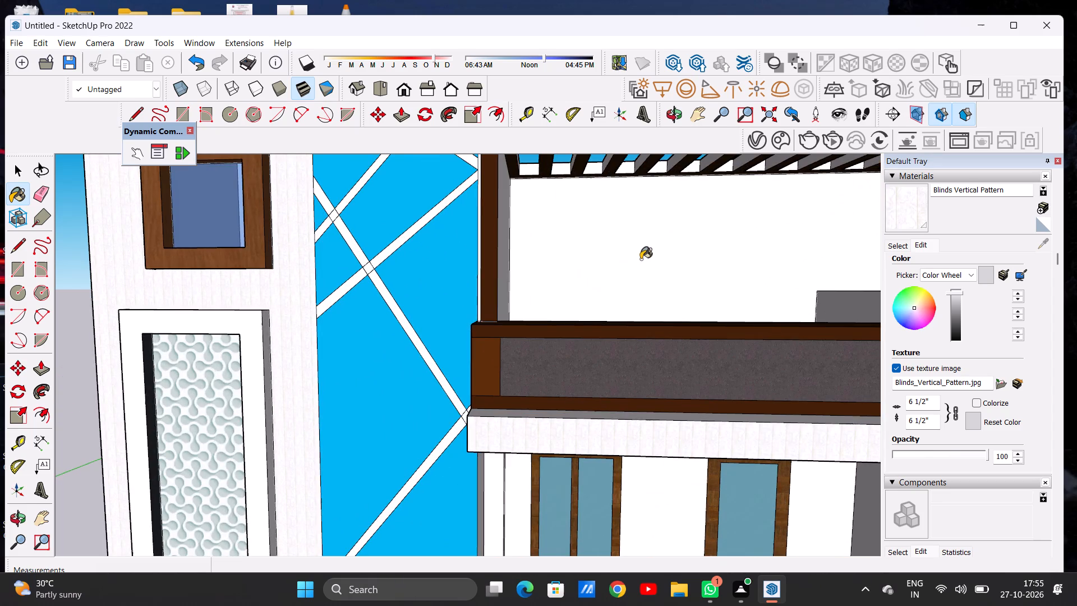
middle_click_drag(623, 261, 526, 347)
scroll(489, 293, "up", 6)
left_click(485, 292)
Paint the inner face of the top terrace's side wall opposite the tower with Blinds Vertical Pattern.
scroll(507, 310, "down", 6)
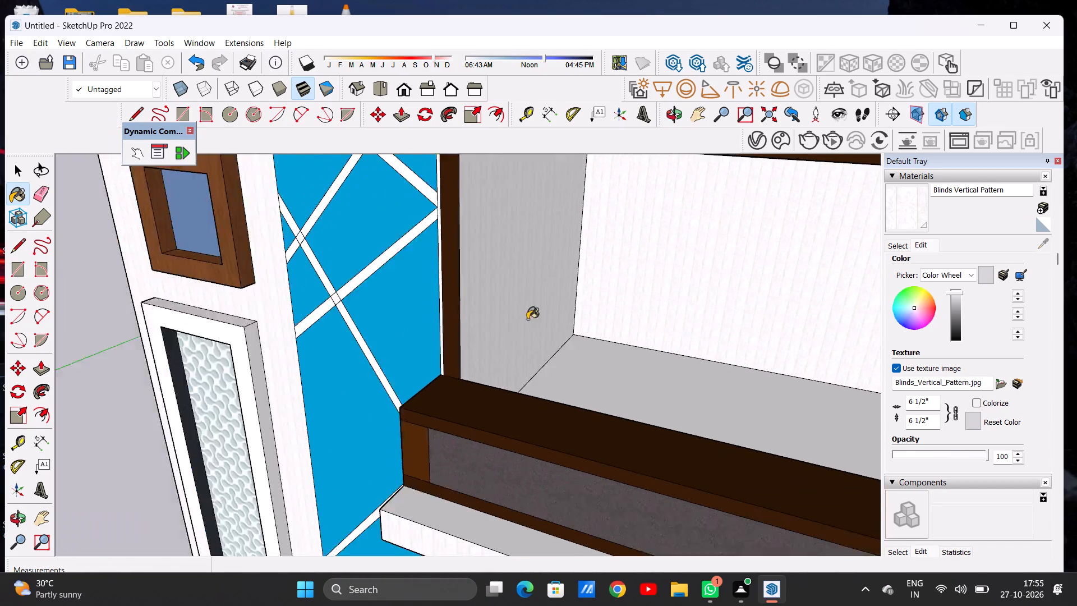
scroll(527, 319, "down", 16)
middle_click_drag(524, 326, 773, 251)
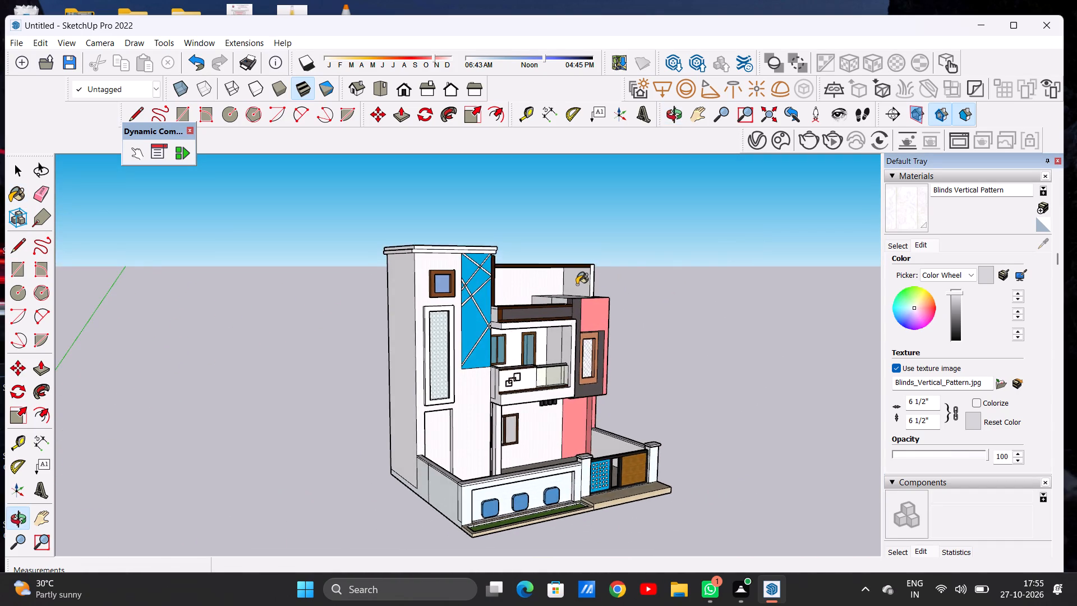
scroll(575, 286, "up", 14)
scroll(594, 293, "up", 7)
left_click(622, 282)
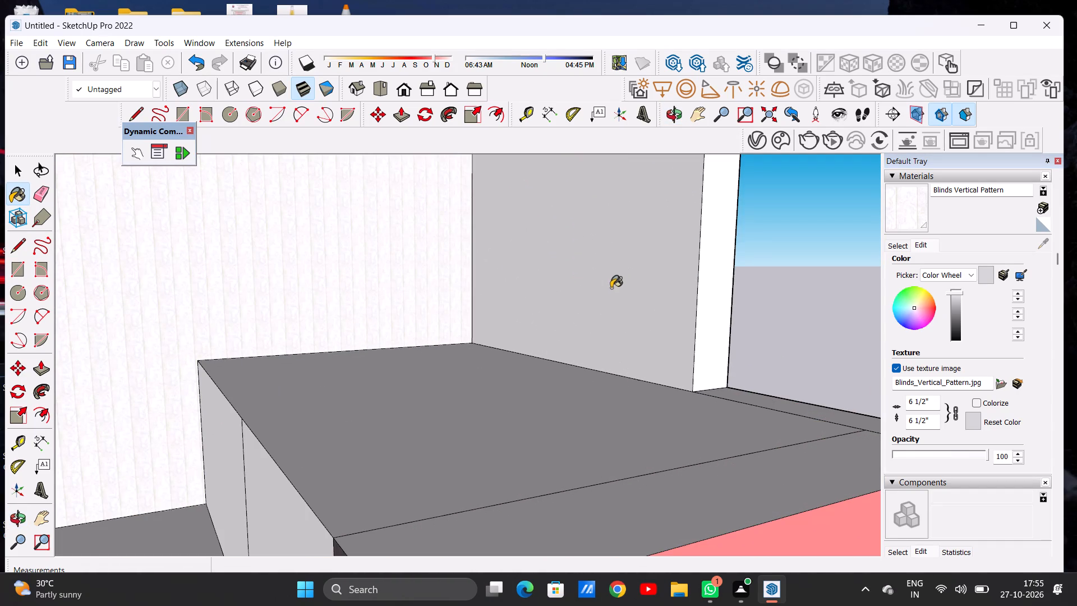
Paint the top and exposed side faces of the raised block above the coral wall with Blinds Vertical Pattern.
left_click(490, 353)
scroll(494, 313, "down", 8)
scroll(467, 358, "up", 3)
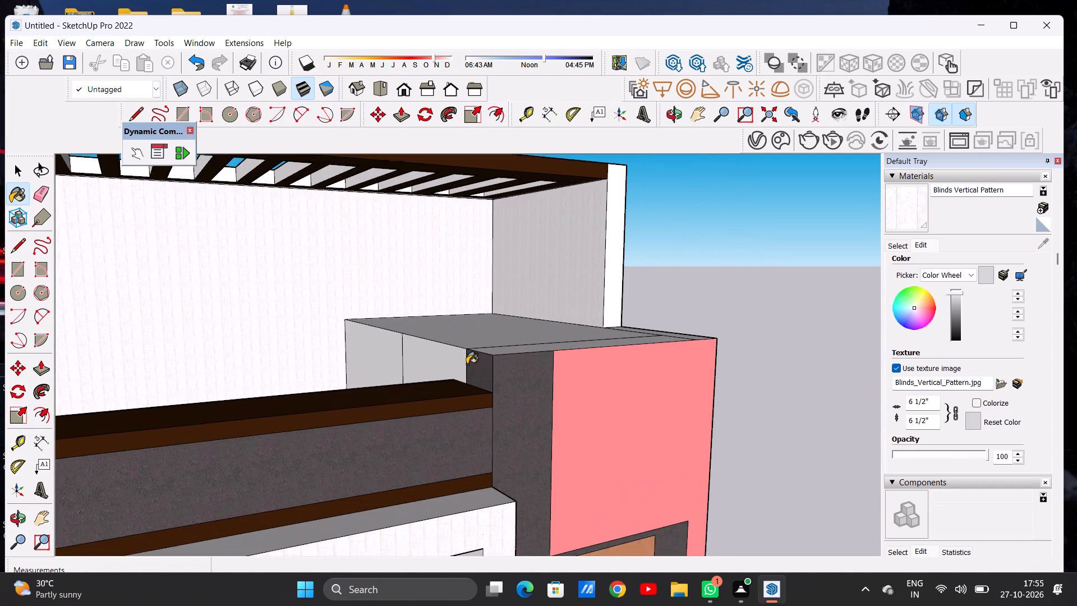
scroll(467, 364, "up", 1)
scroll(466, 365, "down", 1)
left_click(447, 361)
left_click(382, 356)
middle_click_drag(505, 334, 505, 334)
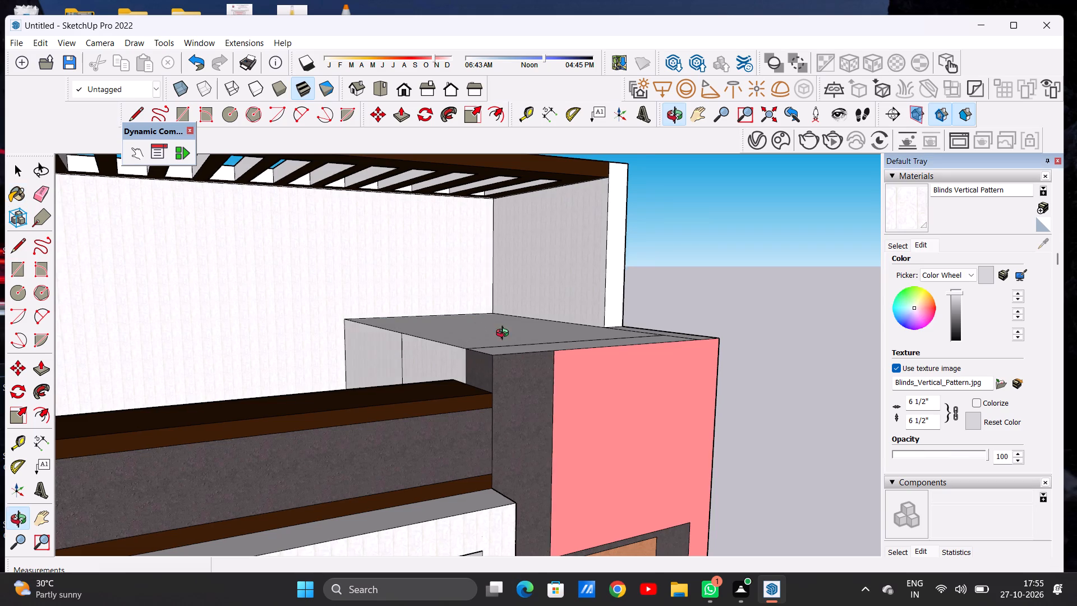
middle_click_drag(505, 334, 418, 417)
scroll(421, 421, "up", 5)
left_click(421, 421)
scroll(413, 363, "down", 6)
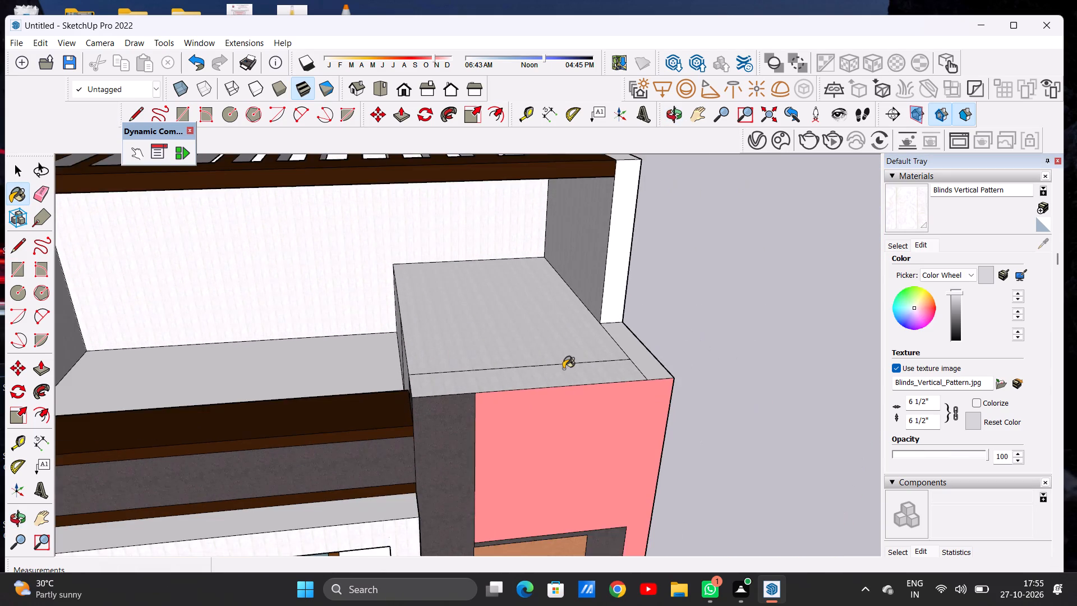
scroll(669, 369, "up", 5)
left_click(614, 374)
Paint the front end face of the terrace side wall above the coral block with Blinds Vertical Pattern.
scroll(553, 356, "down", 7)
scroll(542, 280, "up", 1)
scroll(542, 280, "down", 1)
scroll(542, 280, "up", 1)
scroll(542, 280, "down", 1)
scroll(542, 280, "up", 1)
left_click(542, 280)
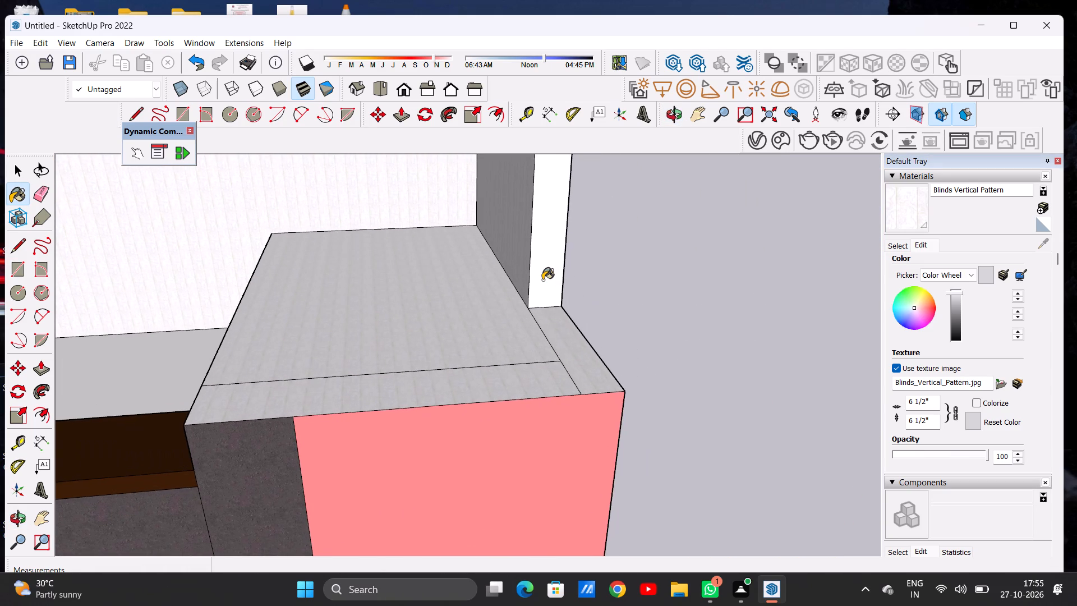
Paint the top edge of the terrace side wall beside the pergola with Blinds Vertical Pattern.
scroll(525, 328, "down", 14)
middle_click_drag(601, 339, 395, 290)
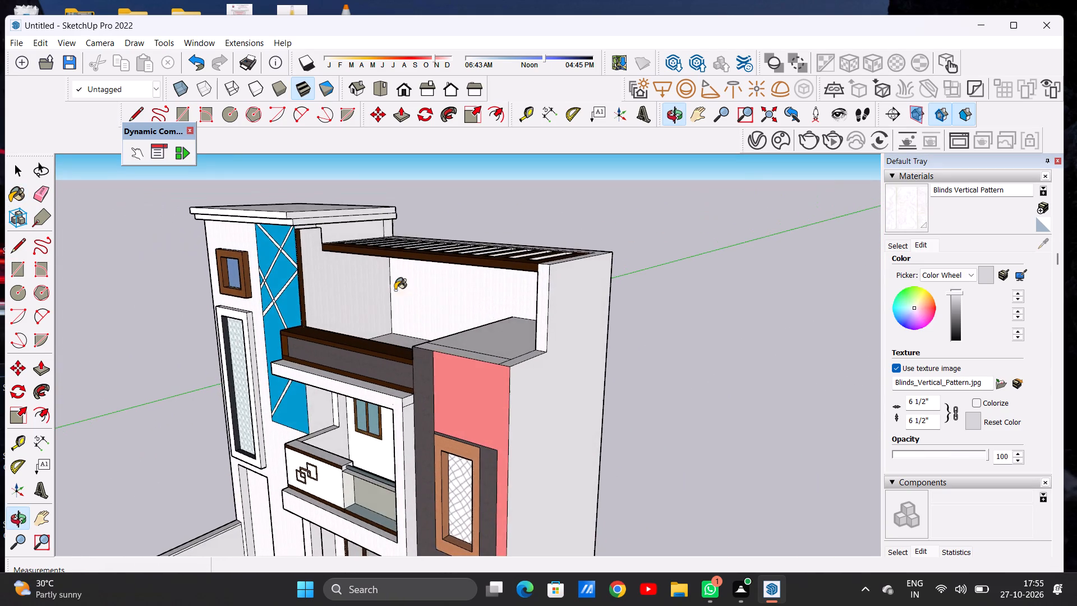
scroll(579, 259, "up", 5)
scroll(526, 272, "up", 5)
left_click(528, 261)
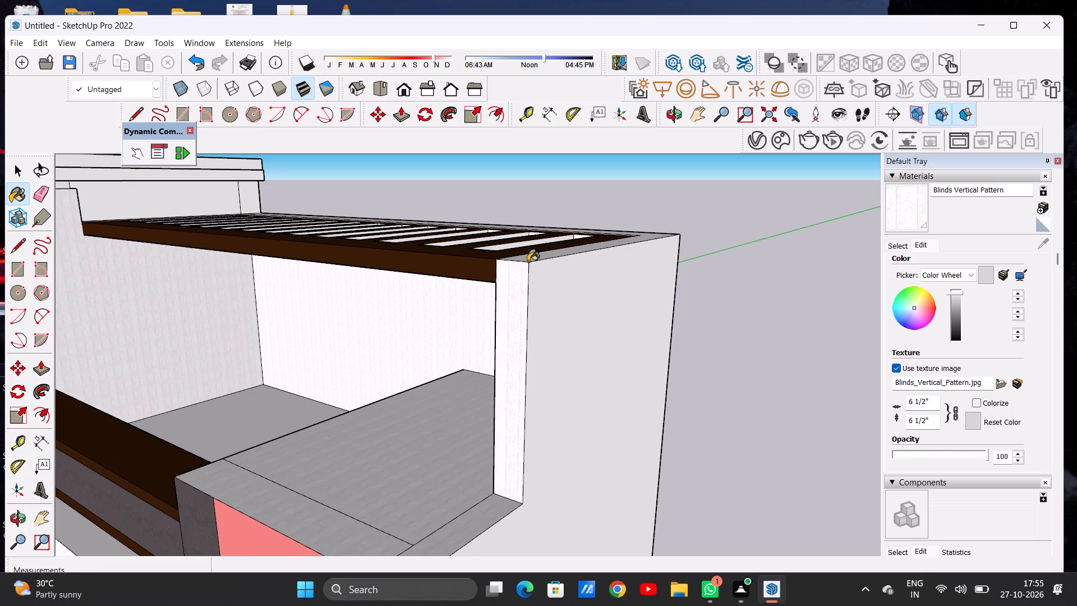
scroll(569, 273, "down", 6)
middle_click_drag(548, 284, 570, 357)
scroll(579, 339, "up", 2)
scroll(579, 339, "down", 1)
scroll(580, 340, "up", 2)
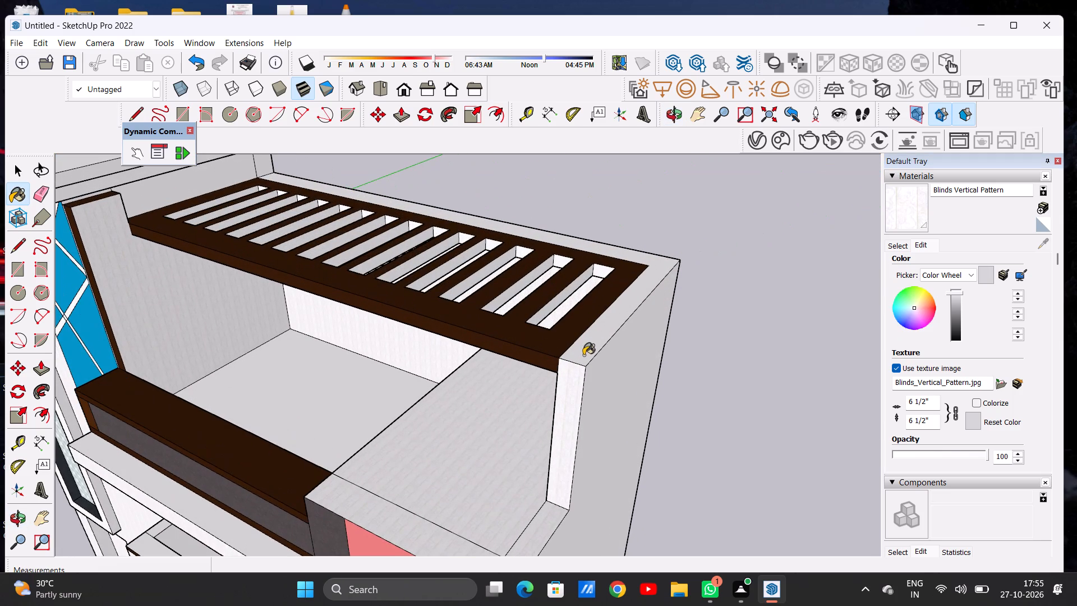
left_click(583, 355)
Paint the tower's side wall above the pergola and the narrow strip under its cornice with Blinds Vertical Pattern.
scroll(663, 302, "down", 14)
middle_click_drag(499, 324, 570, 273)
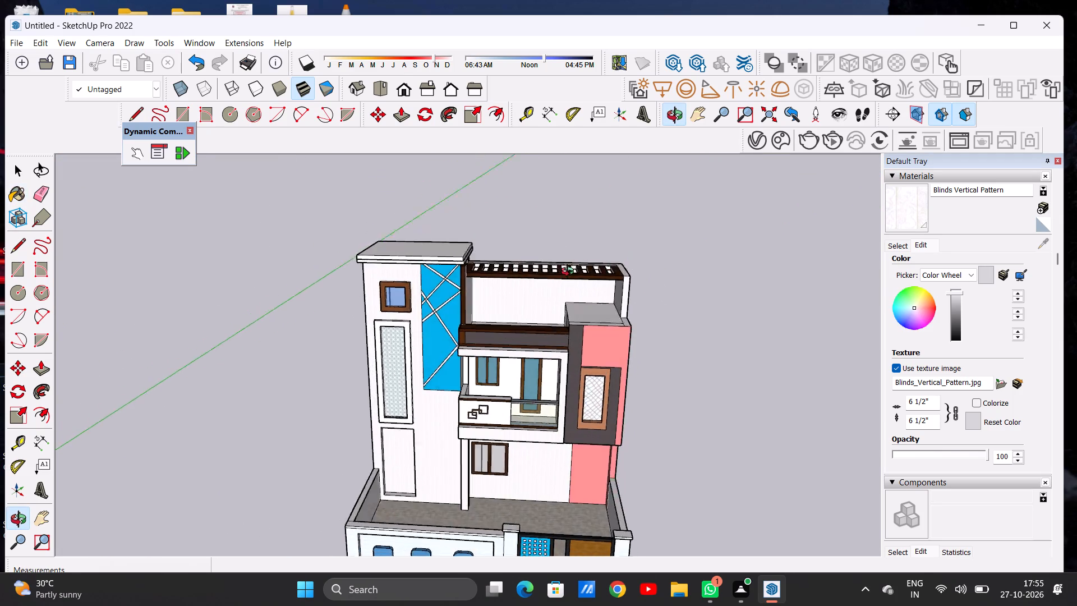
middle_click_drag(570, 273, 491, 283)
scroll(472, 263, "up", 5)
scroll(472, 263, "down", 1)
scroll(472, 263, "up", 15)
left_click(496, 244)
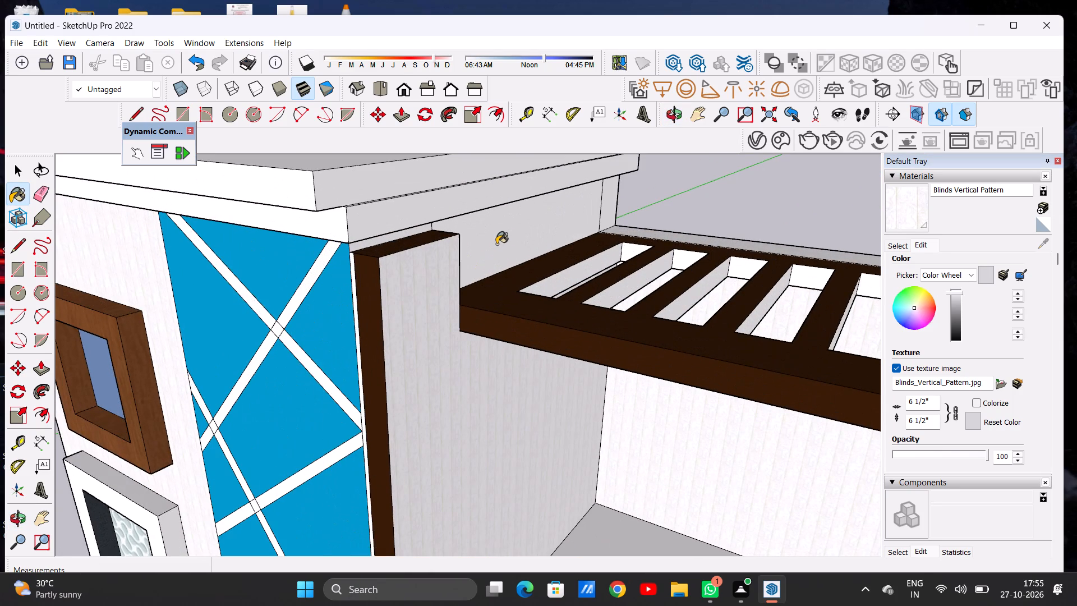
scroll(409, 232, "up", 7)
left_click(402, 221)
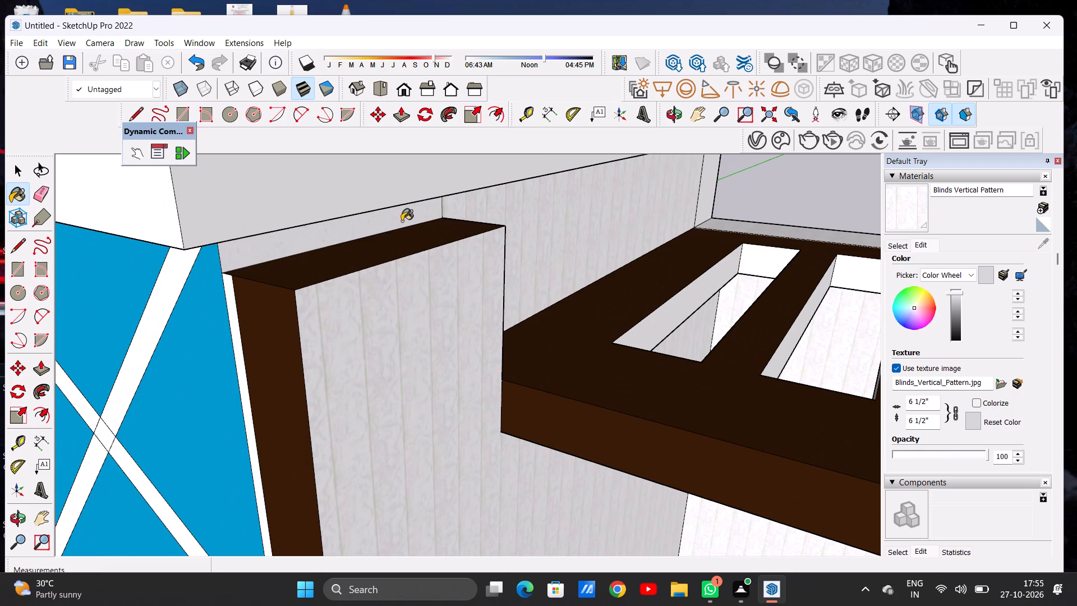
Paint the front and outer side faces of the ground-floor column below the balcony with Blinds Vertical Pattern.
scroll(490, 265, "down", 16)
middle_click_drag(443, 292, 578, 236)
scroll(578, 243, "down", 7)
scroll(532, 266, "down", 6)
scroll(567, 314, "down", 5)
scroll(560, 398, "up", 13)
scroll(516, 390, "down", 1)
scroll(516, 390, "up", 5)
scroll(508, 388, "down", 1)
scroll(508, 388, "up", 4)
left_click(487, 361)
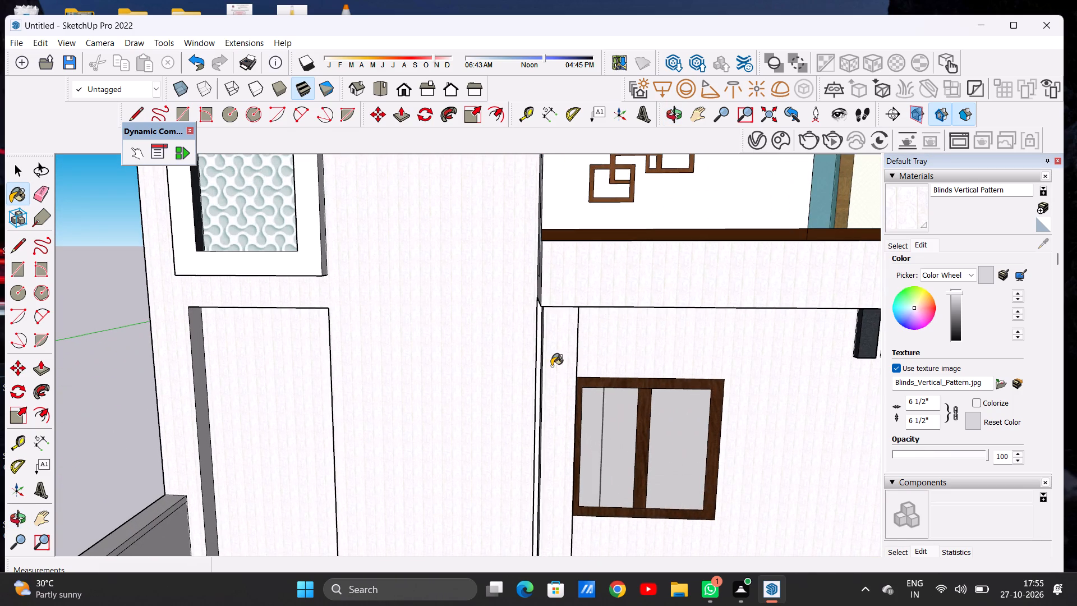
left_click(555, 364)
middle_click_drag(487, 370, 740, 347)
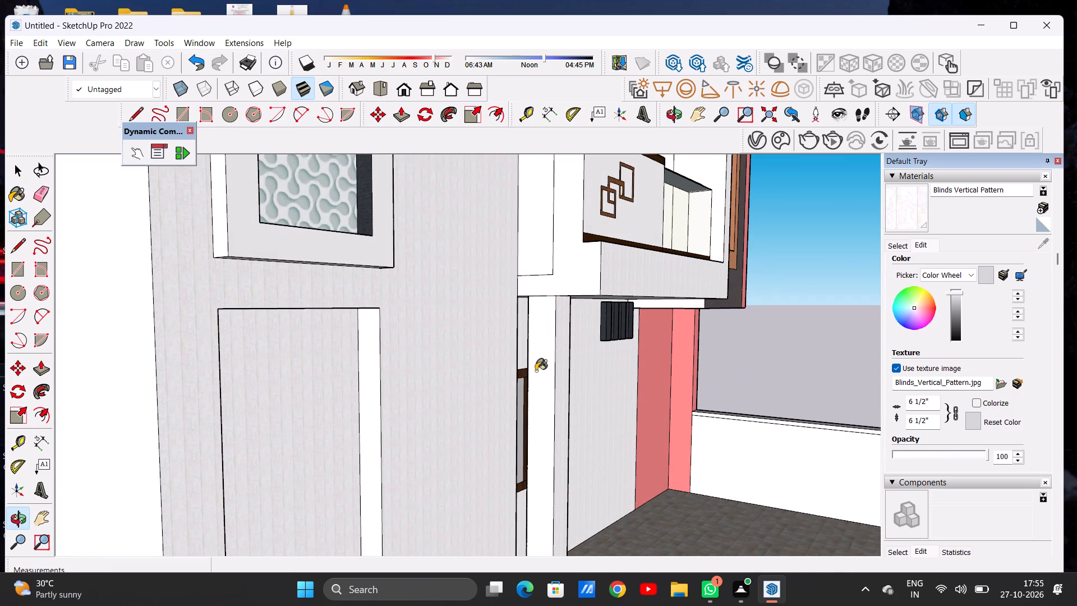
left_click(536, 371)
Paint the wall return beside the ground-floor window and the column's remaining narrow faces with Blinds Vertical Pattern.
middle_click_drag(629, 355, 389, 355)
middle_click_drag(503, 345, 306, 370)
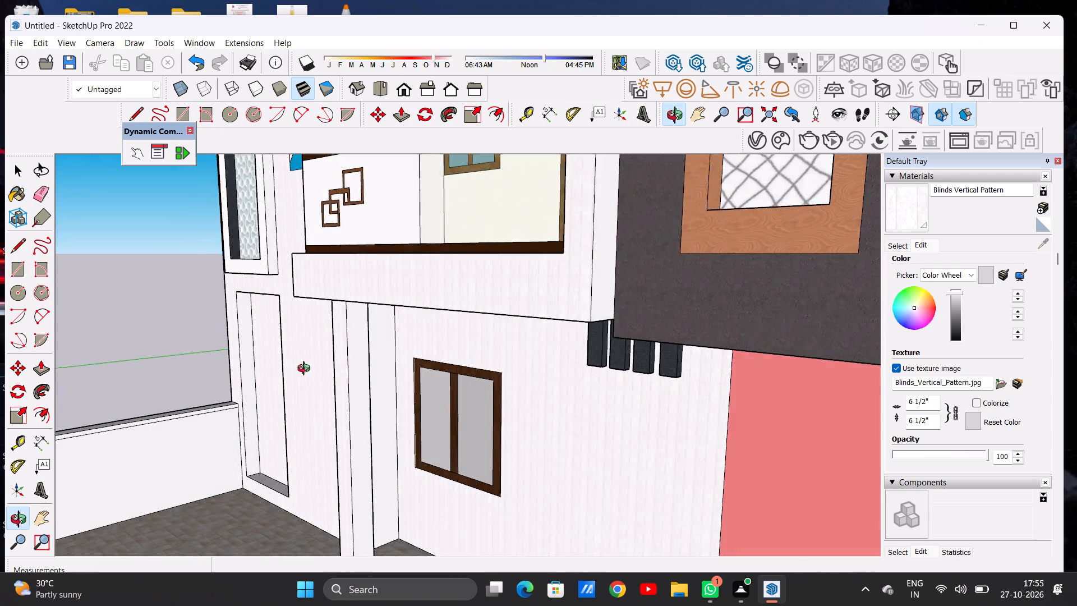
middle_click_drag(306, 370, 305, 371)
scroll(350, 360, "up", 11)
left_click(357, 353)
left_click(435, 329)
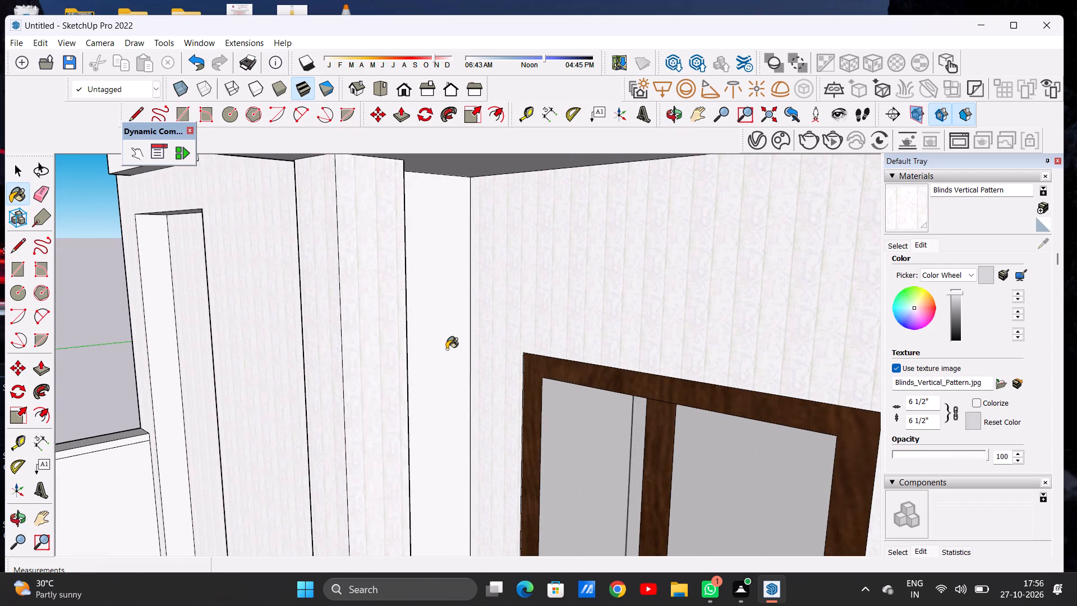
middle_click_drag(440, 350, 317, 355)
scroll(301, 357, "up", 5)
middle_click_drag(343, 358, 315, 366)
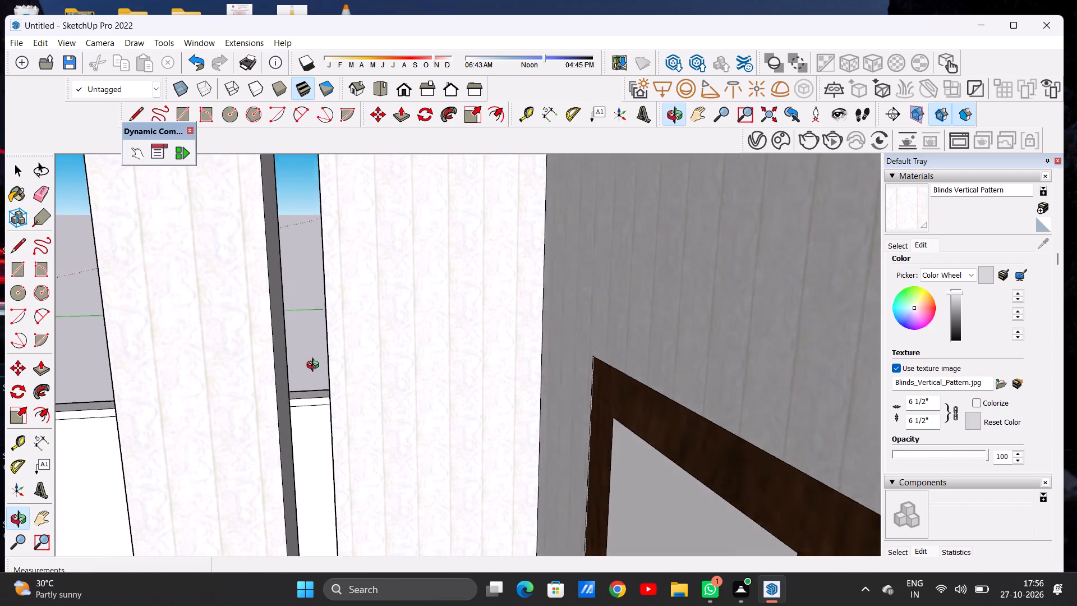
middle_click_drag(315, 366, 303, 380)
left_click(292, 380)
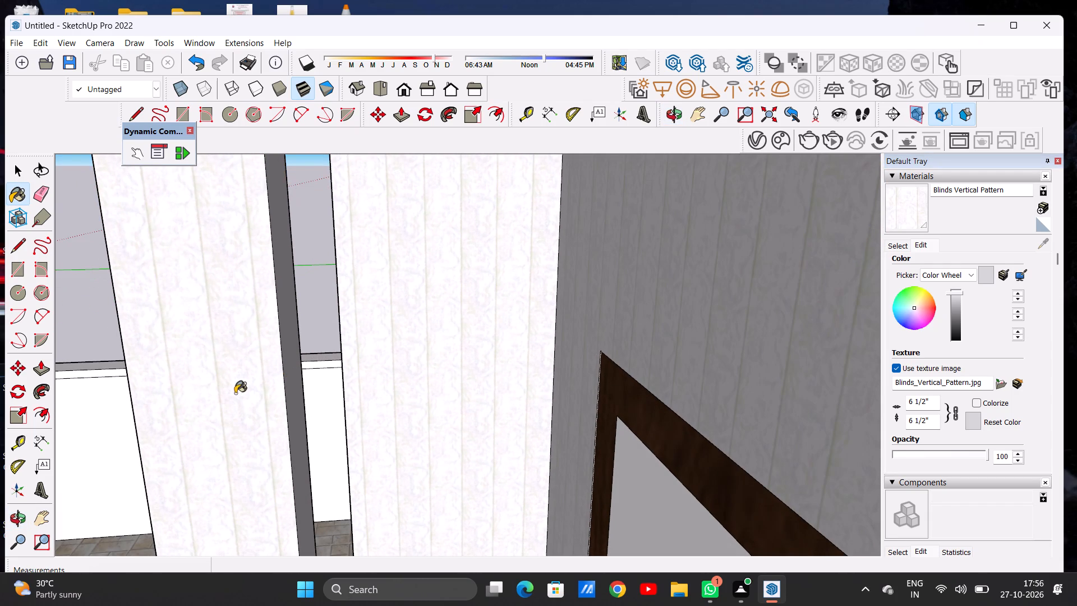
scroll(303, 374, "up", 3)
scroll(297, 377, "down", 1)
scroll(297, 378, "up", 3)
left_click(286, 381)
Paint the balcony recess's rear wall and both side-wall faces near the coral block with Blinds Vertical Pattern.
middle_click_drag(222, 389, 584, 346)
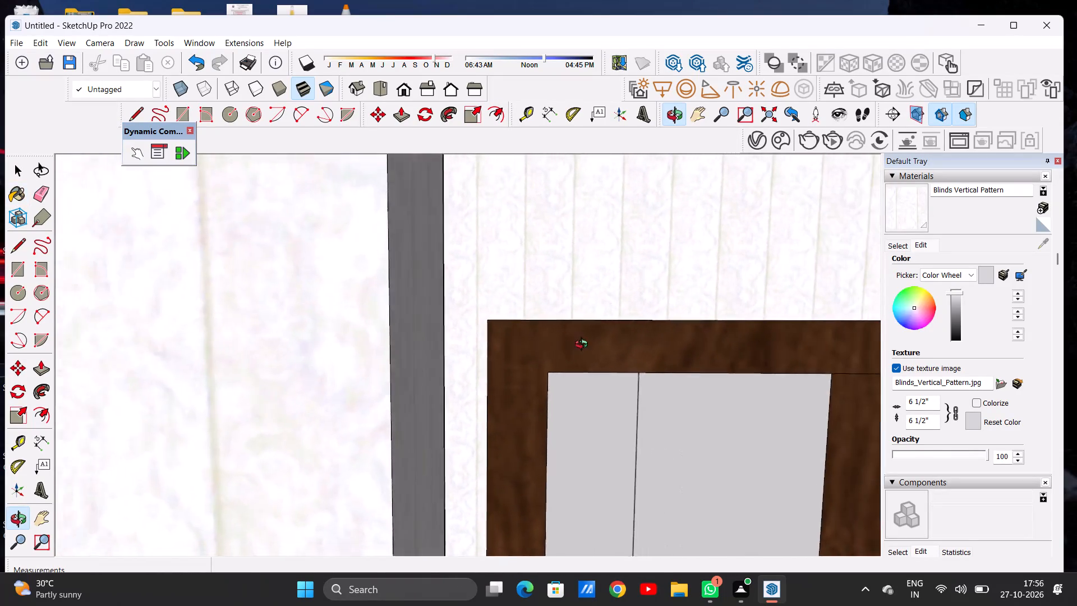
middle_click_drag(584, 346, 601, 342)
scroll(597, 368, "down", 12)
scroll(540, 382, "up", 1)
scroll(540, 382, "down", 20)
scroll(540, 382, "down", 2)
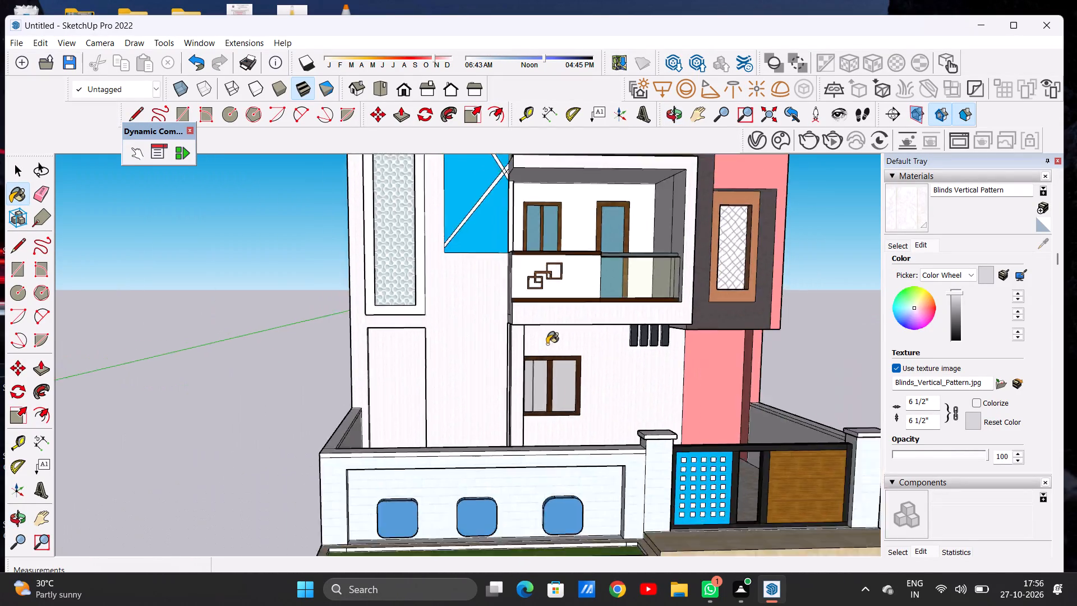
scroll(547, 344, "down", 3)
middle_click_drag(582, 355, 547, 346)
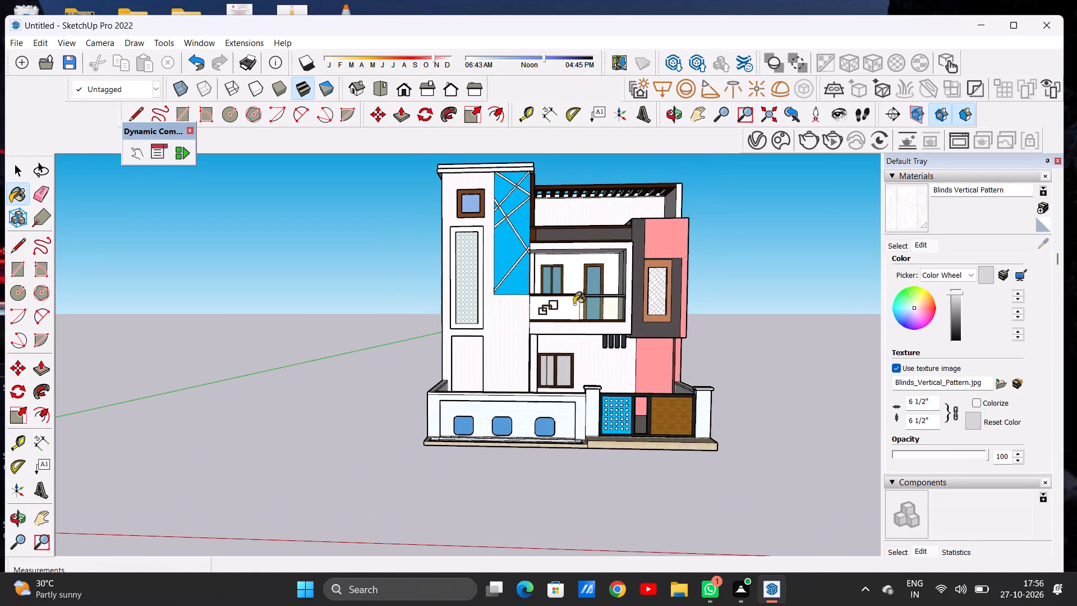
scroll(576, 292, "up", 16)
middle_click_drag(609, 269, 722, 279)
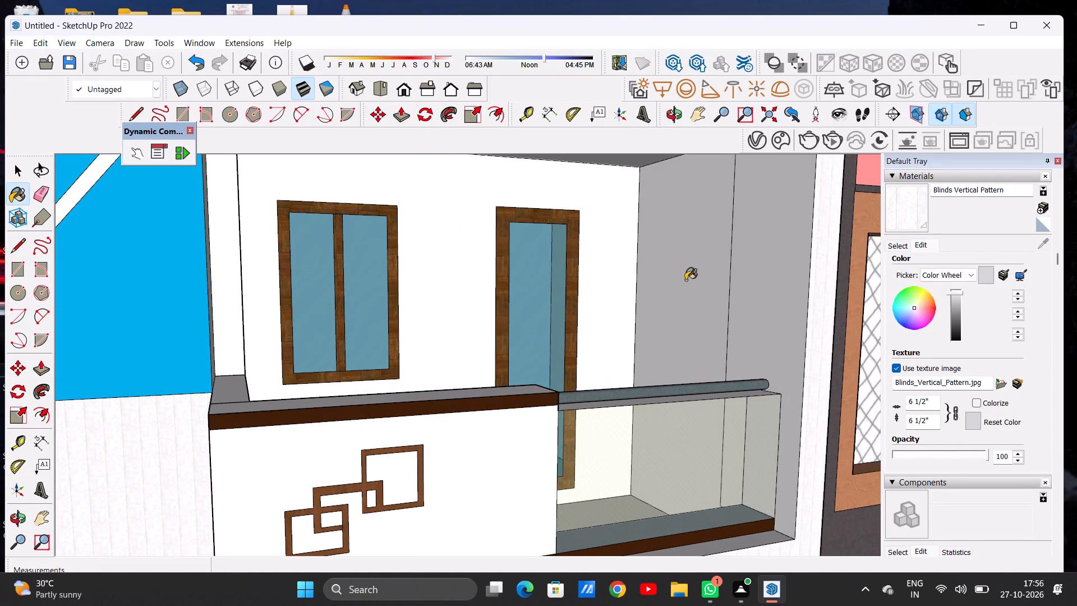
left_click(685, 280)
left_click(756, 279)
left_click(602, 265)
Paint the parapet's inner face, the side wall and the narrow corner return at the balcony's tower end with Blinds Vertical Pattern.
middle_click_drag(615, 283, 370, 309)
left_click(327, 360)
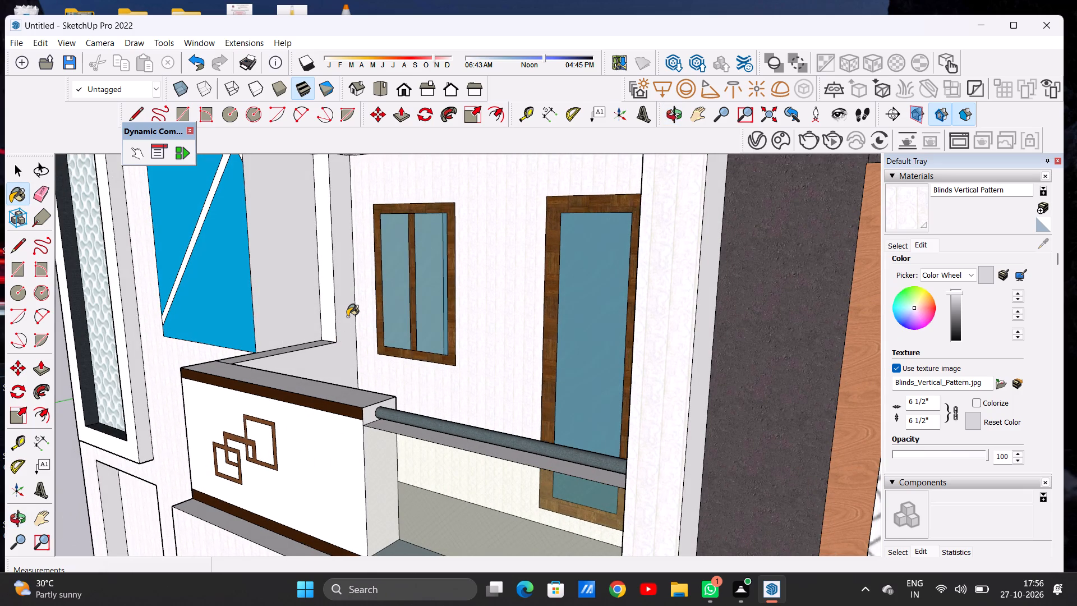
left_click(347, 316)
scroll(324, 320, "up", 6)
left_click(340, 314)
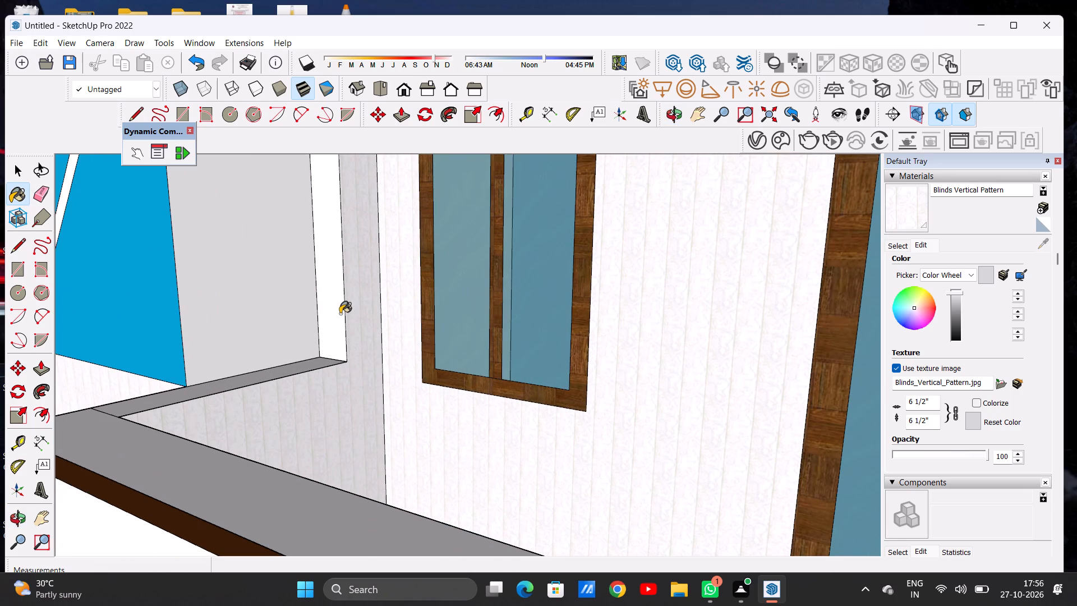
left_click(307, 313)
Paint the tower's side face between the blue panel and the balcony recess with Blinds Vertical Pattern.
scroll(361, 316, "down", 8)
scroll(390, 313, "up", 1)
scroll(390, 314, "down", 10)
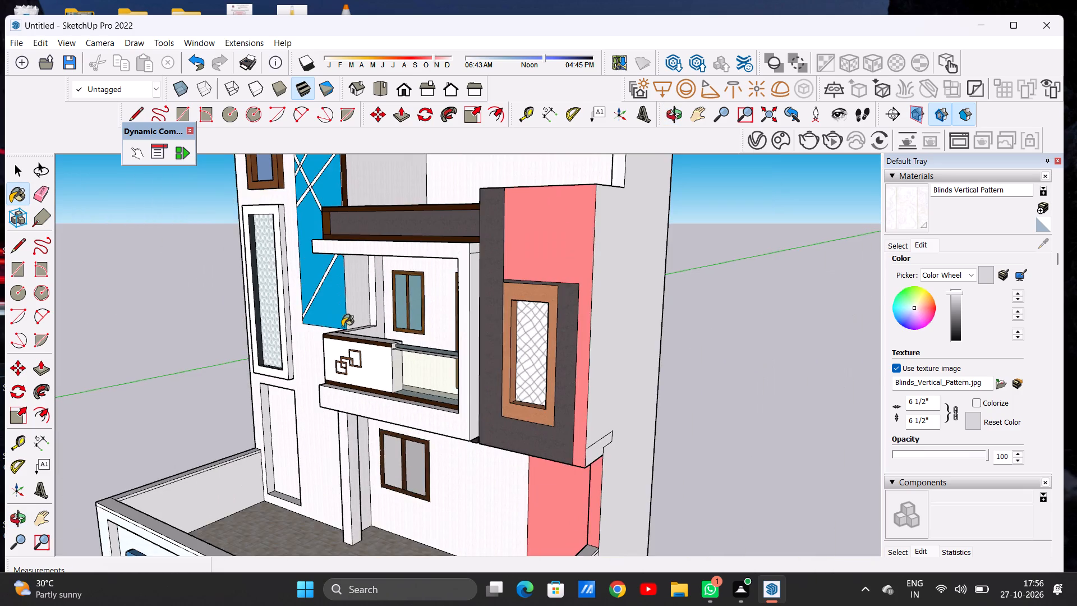
middle_click_drag(343, 327, 601, 283)
scroll(374, 315, "up", 5)
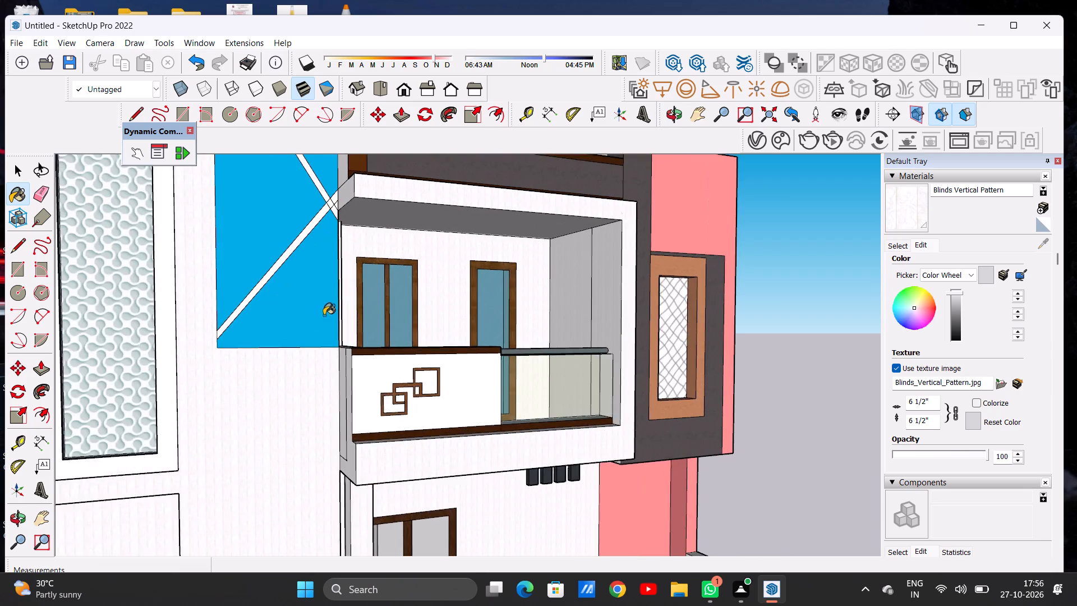
middle_click_drag(332, 316, 113, 382)
scroll(339, 287, "up", 12)
left_click(339, 287)
middle_click_drag(325, 301, 378, 290)
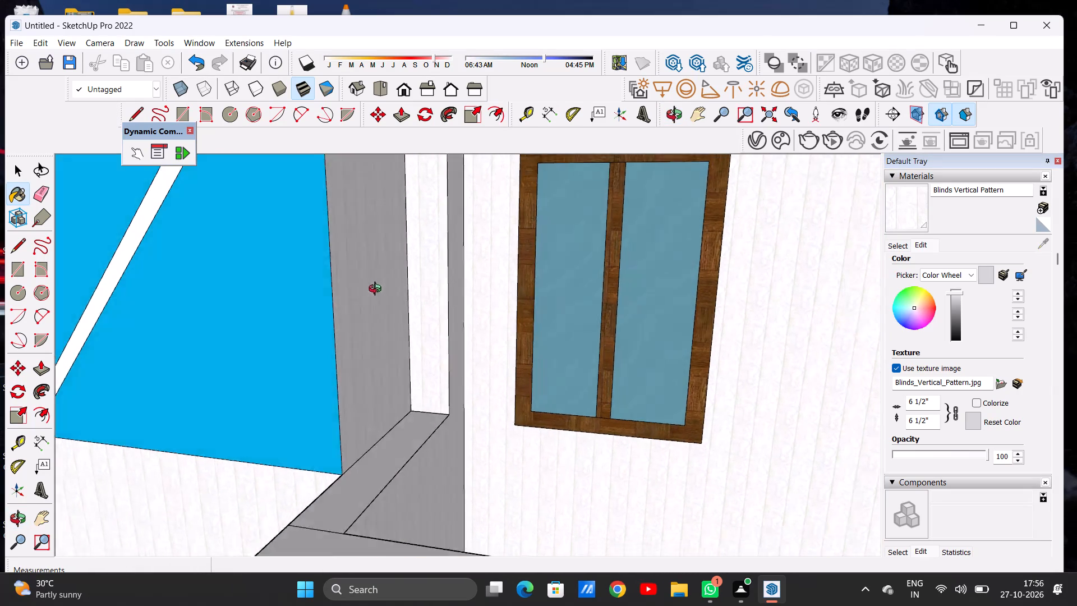
middle_click_drag(378, 290, 489, 270)
Paint the terrace's rear wall below the pergola with Blinds Vertical Pattern.
scroll(411, 302, "down", 20)
scroll(411, 302, "down", 10)
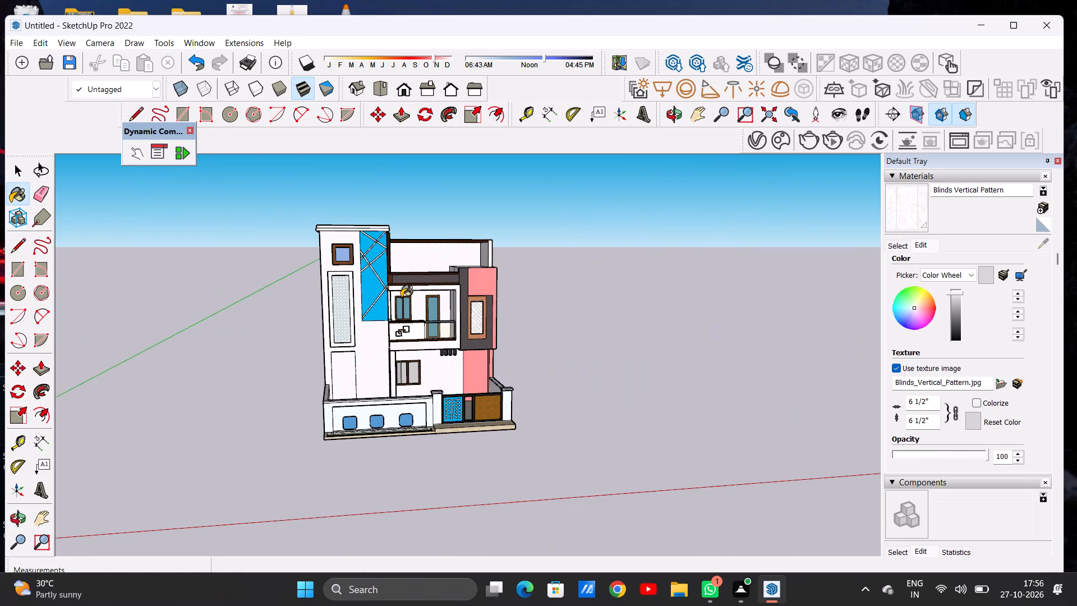
middle_click_drag(401, 297, 366, 276)
scroll(436, 267, "up", 3)
scroll(439, 267, "down", 2)
scroll(439, 267, "up", 10)
left_click(436, 265)
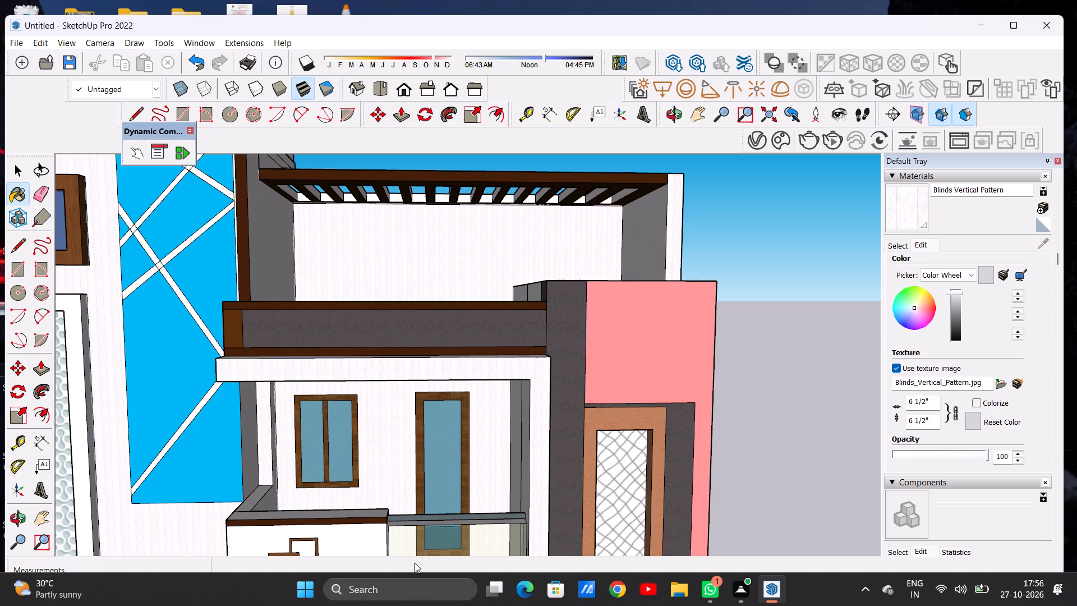
Paint the tower's ground-floor wall beside the column with Blinds Vertical Pattern.
scroll(456, 313, "down", 20)
scroll(456, 313, "down", 1)
scroll(487, 403, "up", 6)
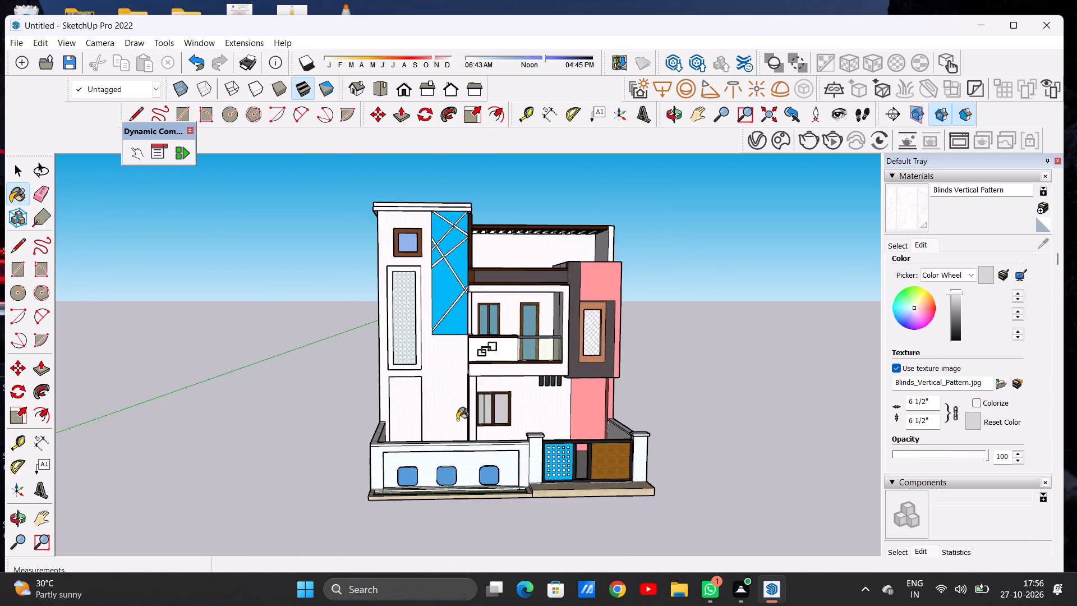
scroll(457, 420, "up", 14)
left_click(444, 373)
Paint the plain outer section of the side boundary wall next to the brick-textured part with Blinds Vertical Pattern.
middle_click_drag(530, 359, 339, 433)
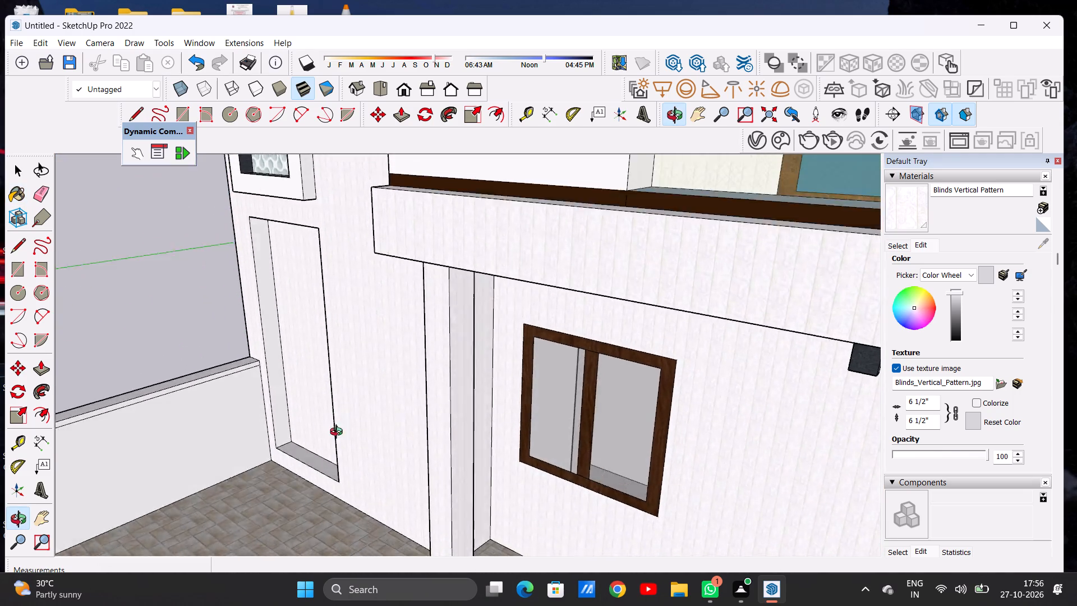
middle_click_drag(339, 433, 517, 364)
scroll(499, 363, "down", 15)
middle_click_drag(646, 360, 421, 414)
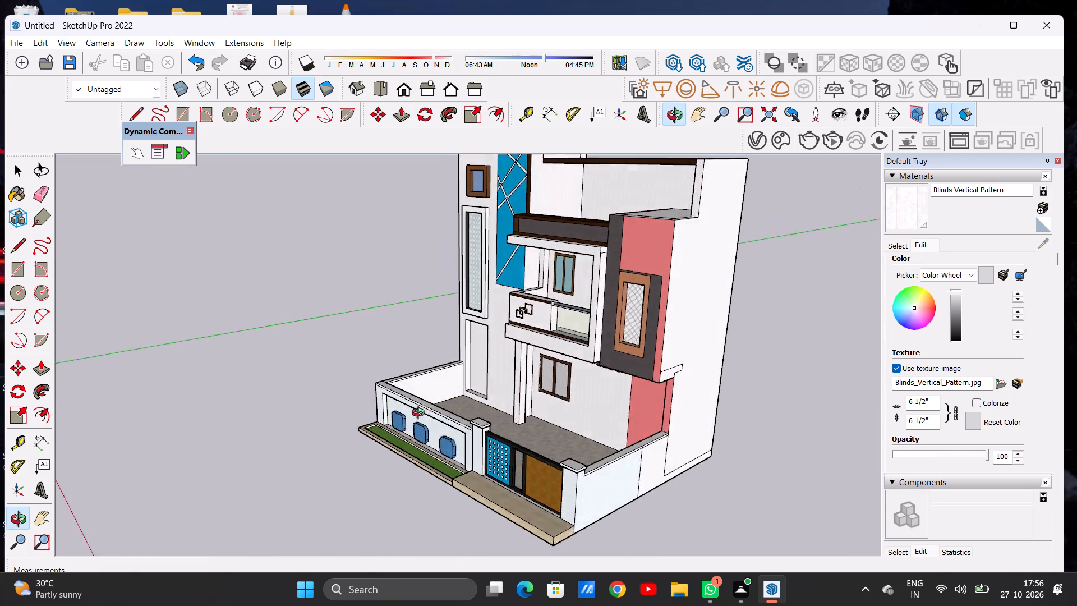
middle_click_drag(421, 414, 429, 365)
scroll(636, 430, "up", 9)
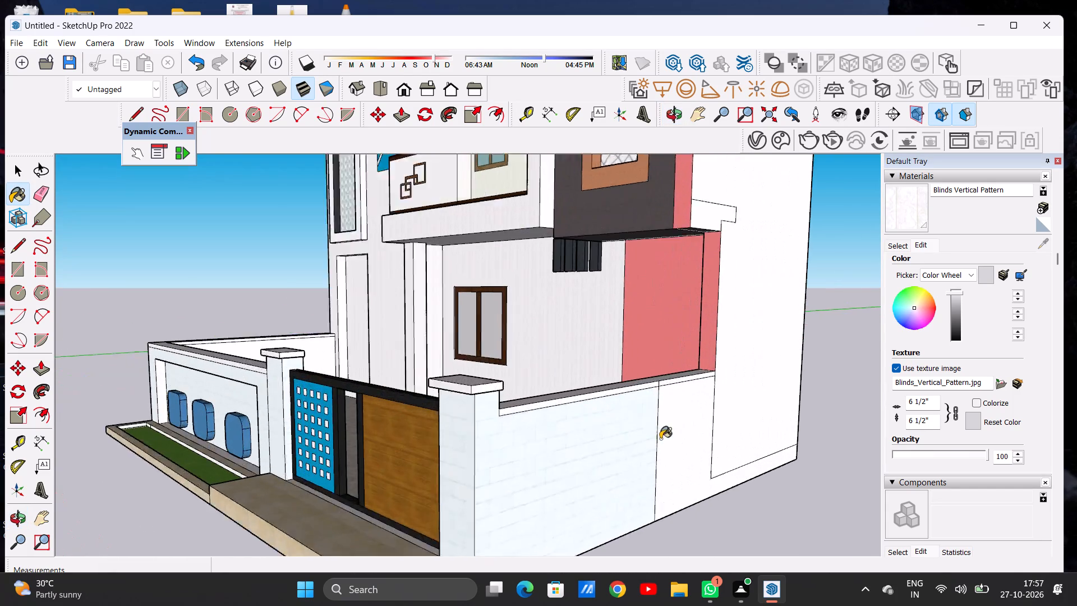
scroll(660, 439, "up", 3)
left_click(673, 430)
Paint the courtyard face of the boundary wall beside the coral wall with Blinds Vertical Pattern.
scroll(671, 431, "down", 6)
middle_click_drag(568, 435, 752, 452)
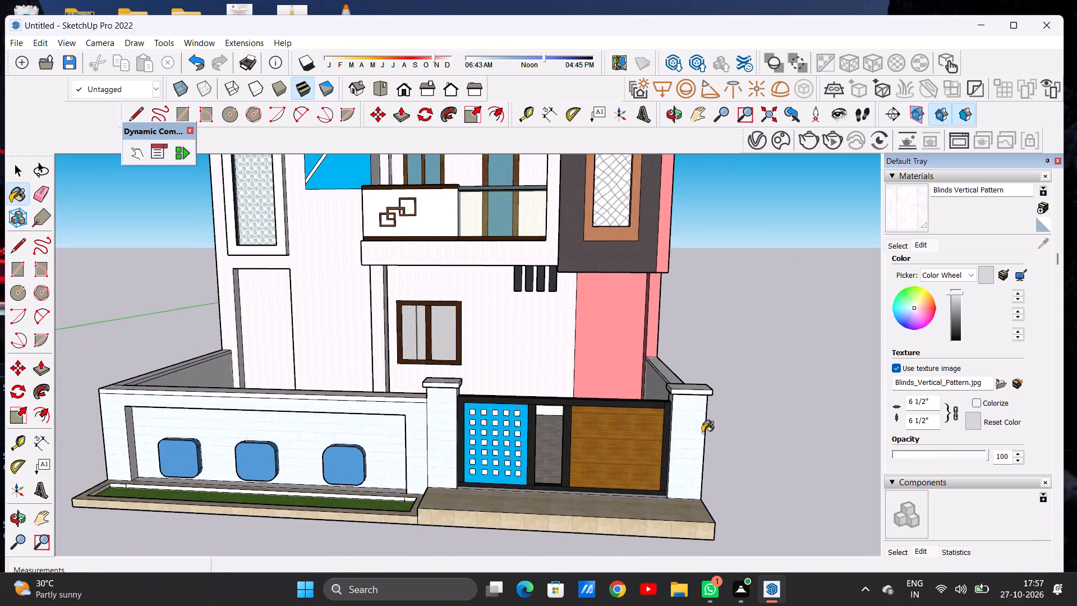
middle_click_drag(554, 377, 665, 458)
scroll(658, 397, "up", 16)
left_click(643, 355)
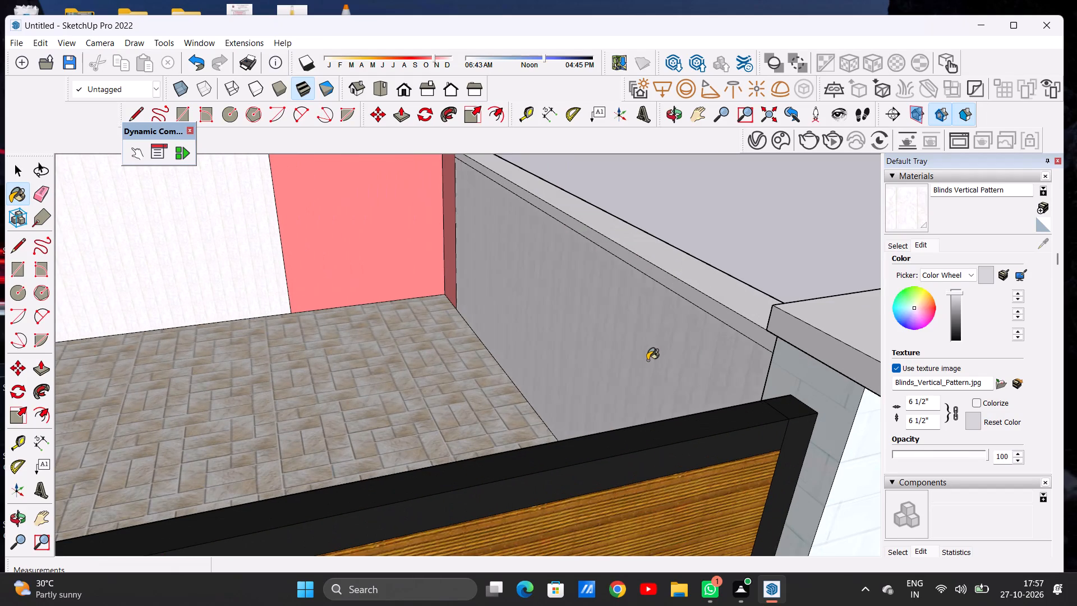
Paint the courtyard face of the boundary wall on the tower side with Blinds Vertical Pattern.
scroll(645, 376, "down", 16)
scroll(572, 385, "up", 1)
middle_click_drag(565, 386, 392, 400)
scroll(564, 383, "down", 5)
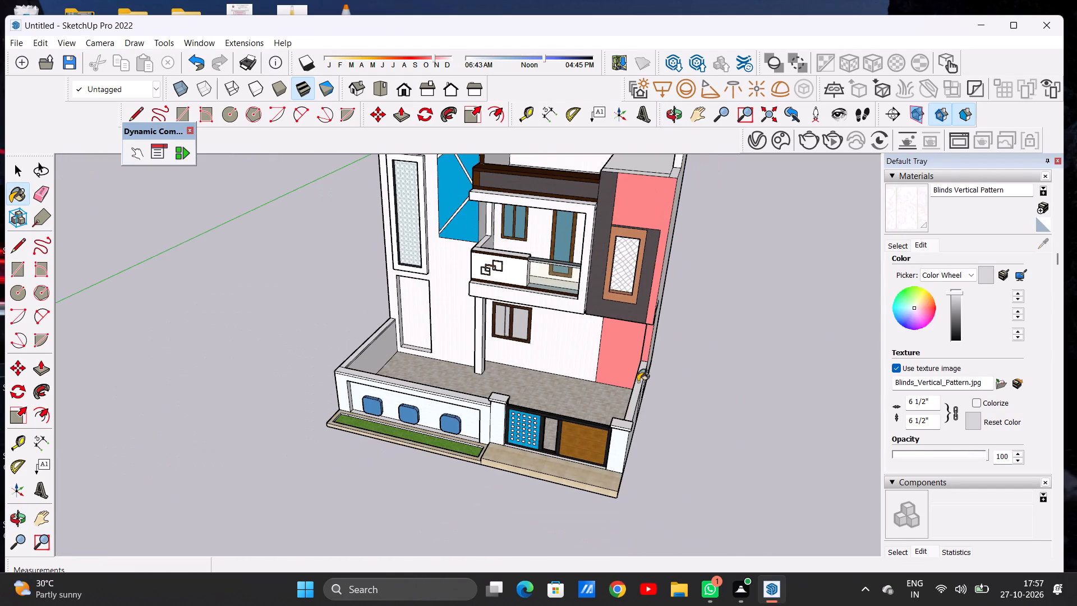
scroll(638, 382, "down", 2)
scroll(338, 341, "up", 8)
scroll(497, 366, "down", 1)
scroll(497, 366, "up", 14)
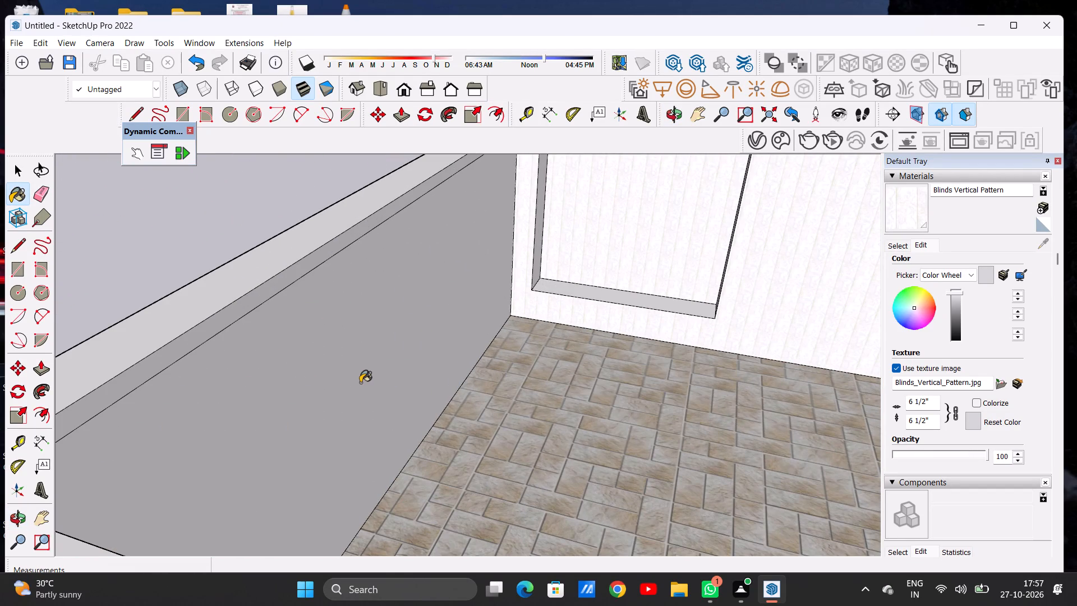
left_click(351, 382)
Examine the courtyard, front boundary wall and ground-floor facade for surfaces that still lack a material.
scroll(447, 358, "down", 13)
scroll(631, 364, "down", 1)
middle_click_drag(631, 364, 390, 355)
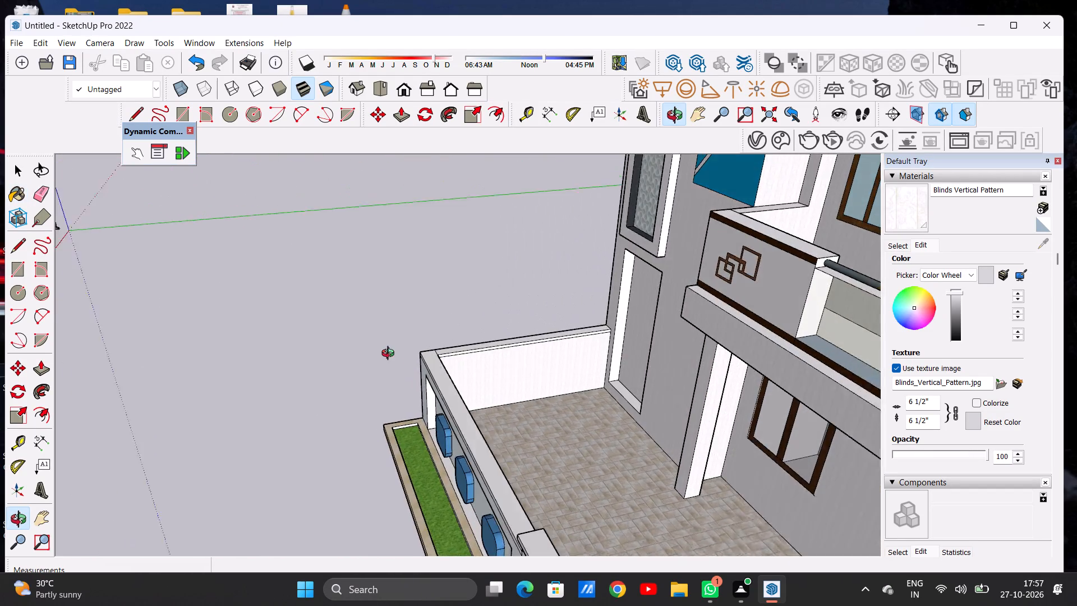
middle_click_drag(390, 355, 383, 353)
middle_click_drag(549, 377, 468, 368)
scroll(480, 343, "down", 7)
scroll(484, 398, "up", 7)
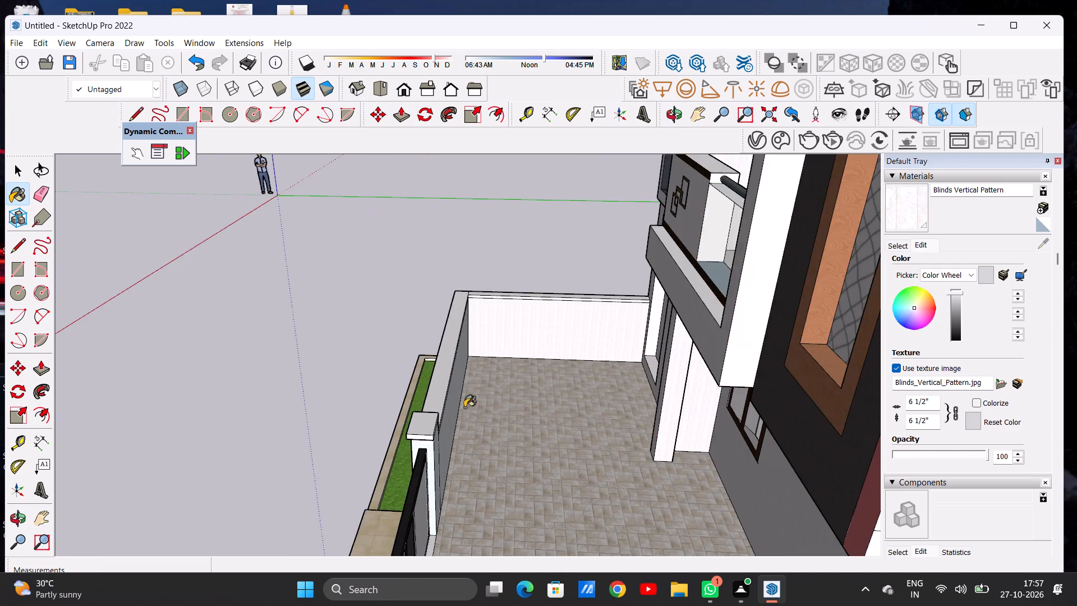
scroll(455, 413, "up", 6)
scroll(521, 352, "down", 8)
middle_click_drag(478, 369, 707, 325)
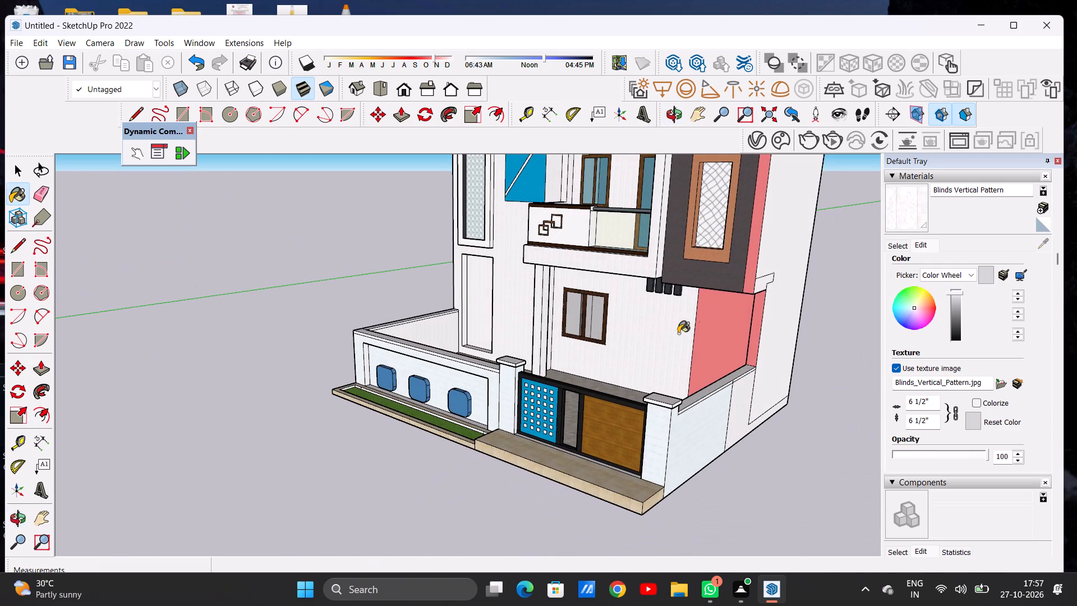
middle_click_drag(588, 366, 705, 340)
scroll(627, 337, "up", 8)
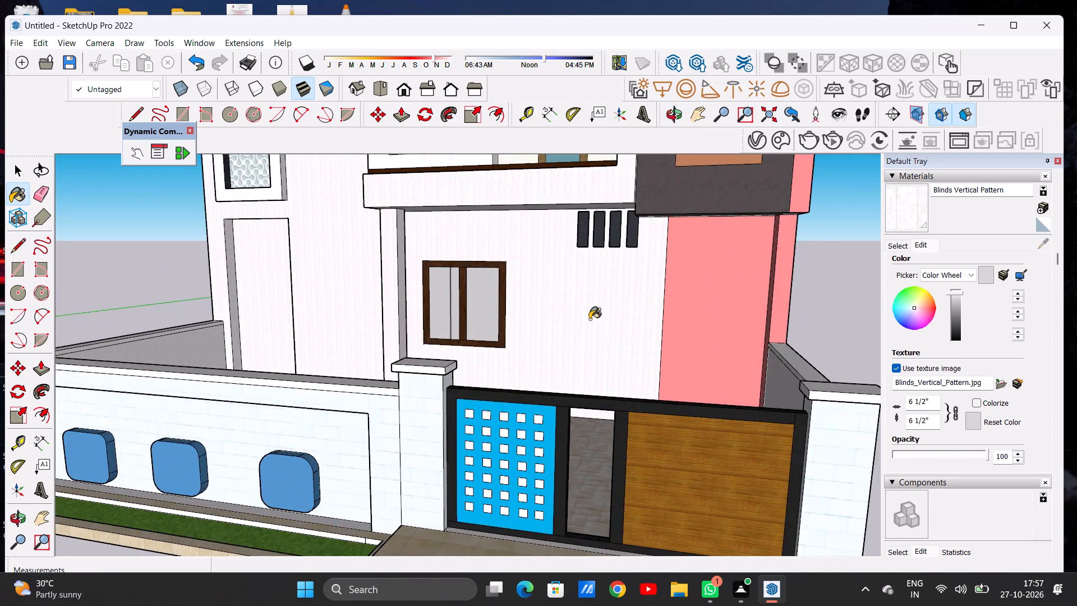
scroll(590, 319, "up", 3)
scroll(588, 318, "down", 1)
scroll(588, 318, "up", 5)
scroll(588, 318, "down", 1)
scroll(588, 318, "up", 1)
scroll(610, 348, "down", 17)
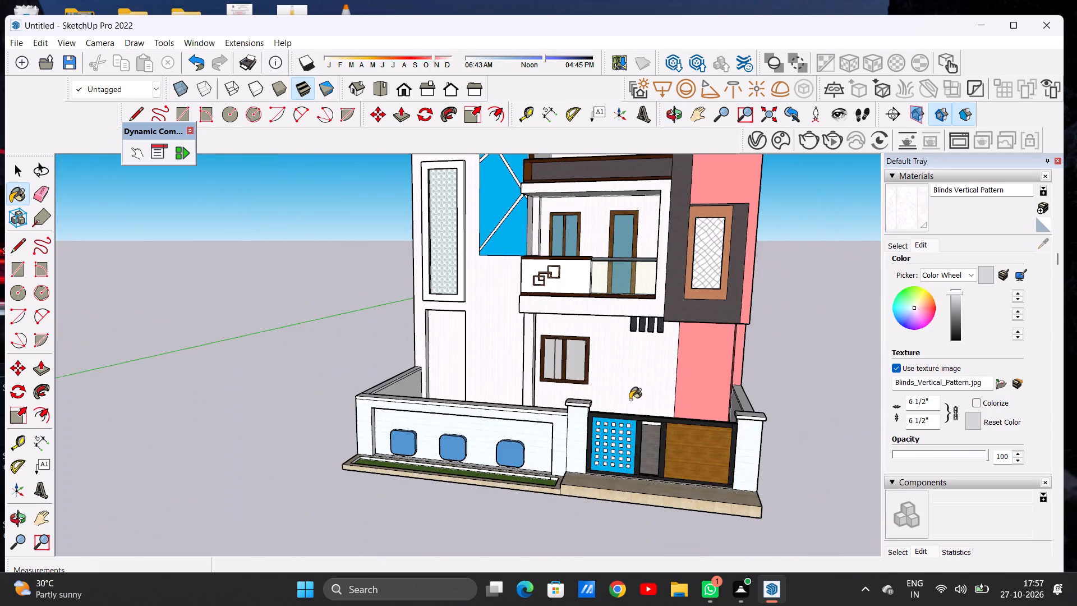
middle_click_drag(602, 428, 642, 391)
Paint the front boundary wall's upper edge band and top face beside the gate pillar with Blinds Vertical Pattern.
scroll(608, 395, "up", 8)
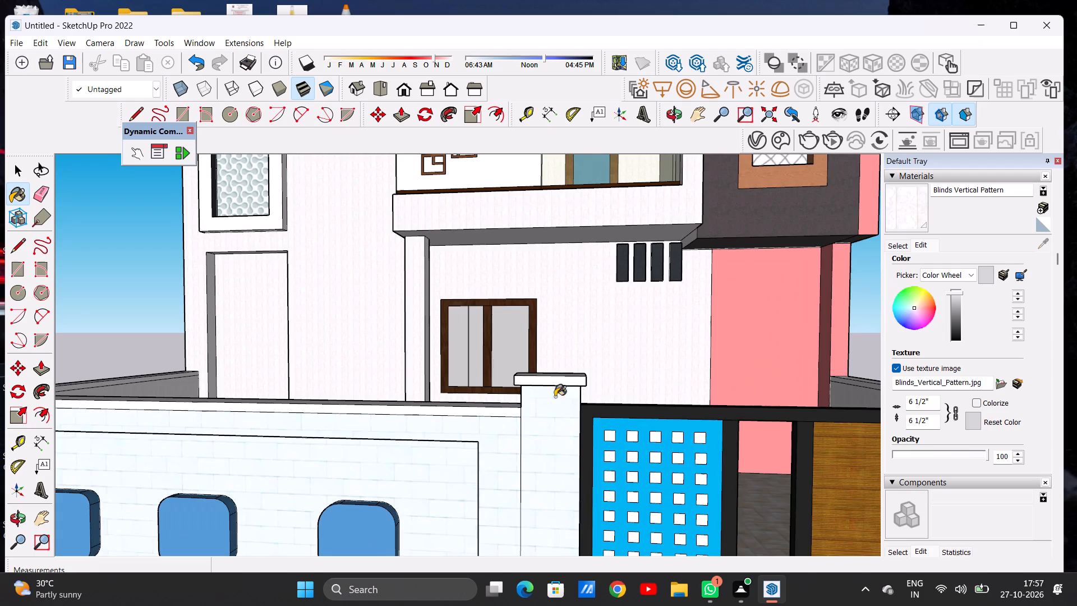
scroll(512, 404, "up", 1)
scroll(509, 408, "down", 1)
scroll(509, 409, "up", 9)
left_click(509, 410)
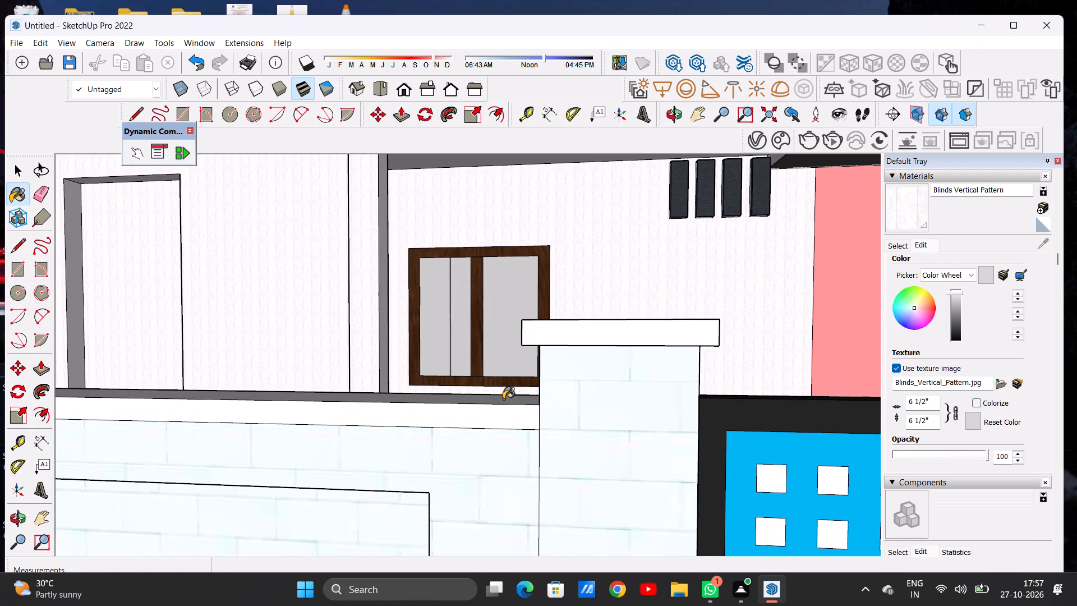
left_click(503, 399)
middle_click_drag(494, 435, 496, 486)
scroll(511, 410, "up", 3)
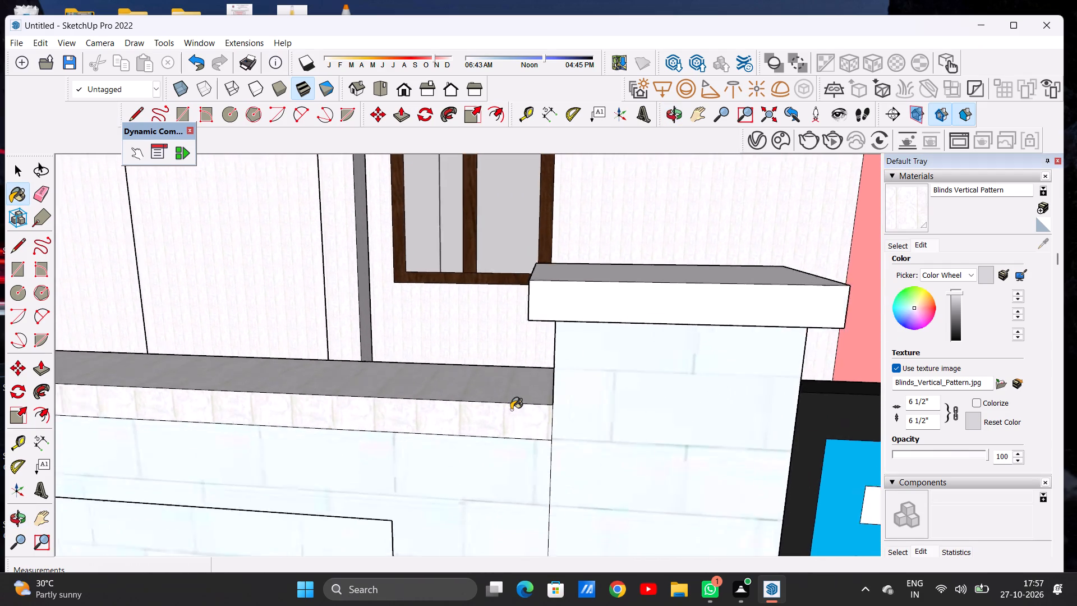
scroll(511, 410, "up", 3)
left_click(505, 396)
scroll(495, 391, "down", 14)
scroll(500, 378, "up", 1)
scroll(500, 378, "down", 11)
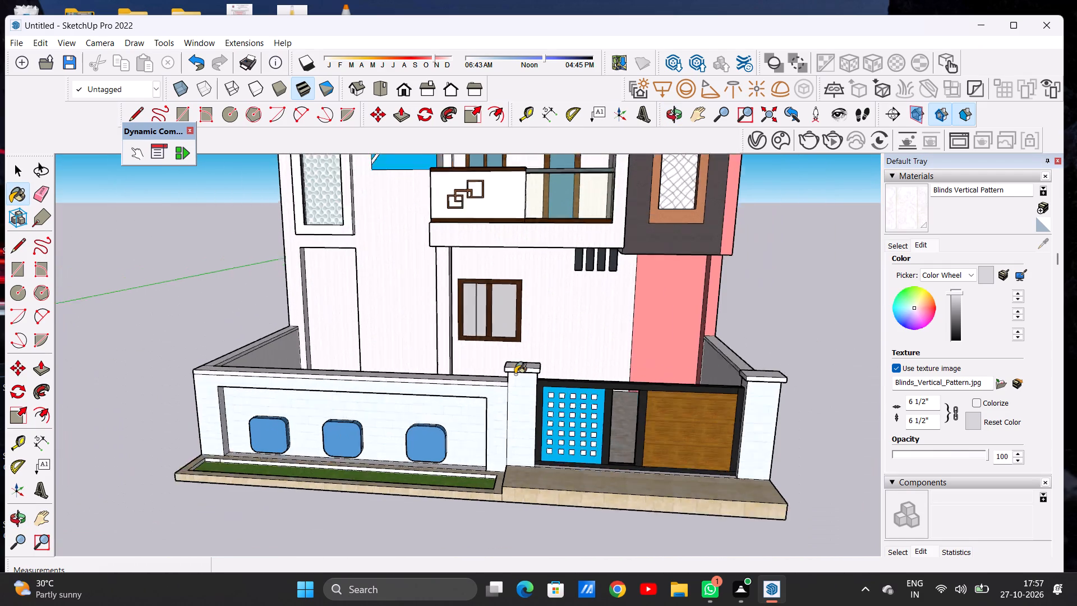
scroll(515, 374, "down", 2)
scroll(392, 379, "up", 3)
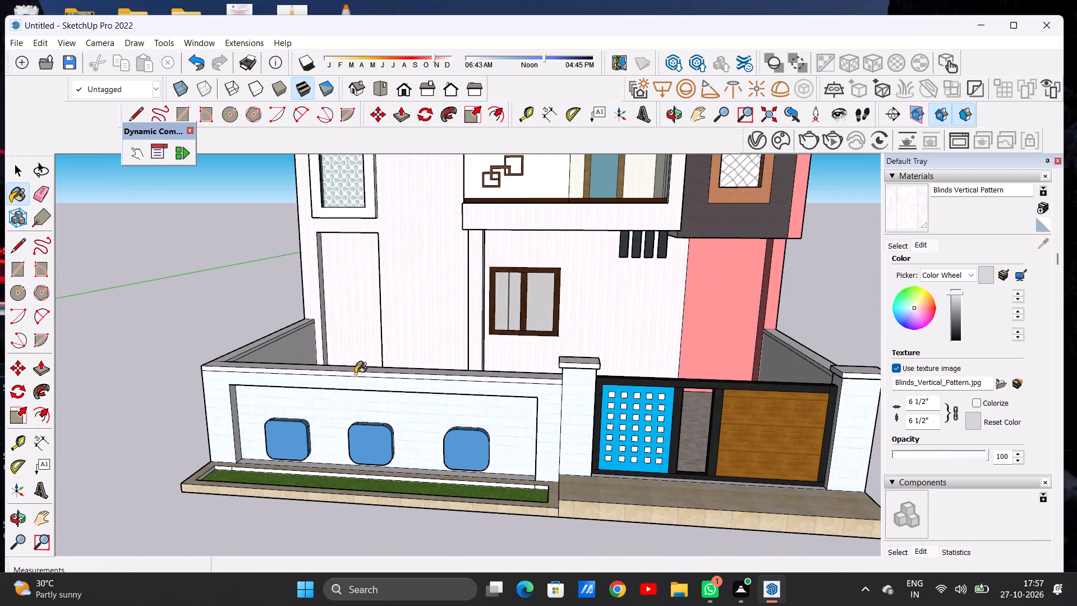
Paint the tower-side boundary wall's top face and its outer and courtyard-side edge bands with Blinds Vertical Pattern.
scroll(448, 357, "down", 5)
middle_click_drag(324, 378, 472, 439)
scroll(323, 402, "up", 8)
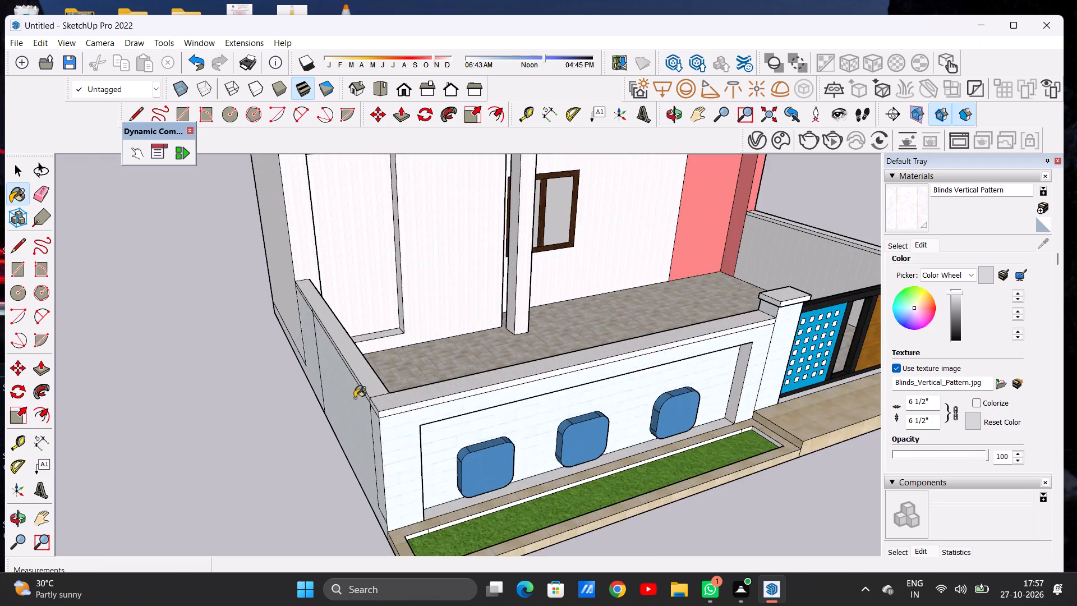
scroll(355, 398, "up", 14)
left_click(383, 379)
scroll(372, 402, "up", 7)
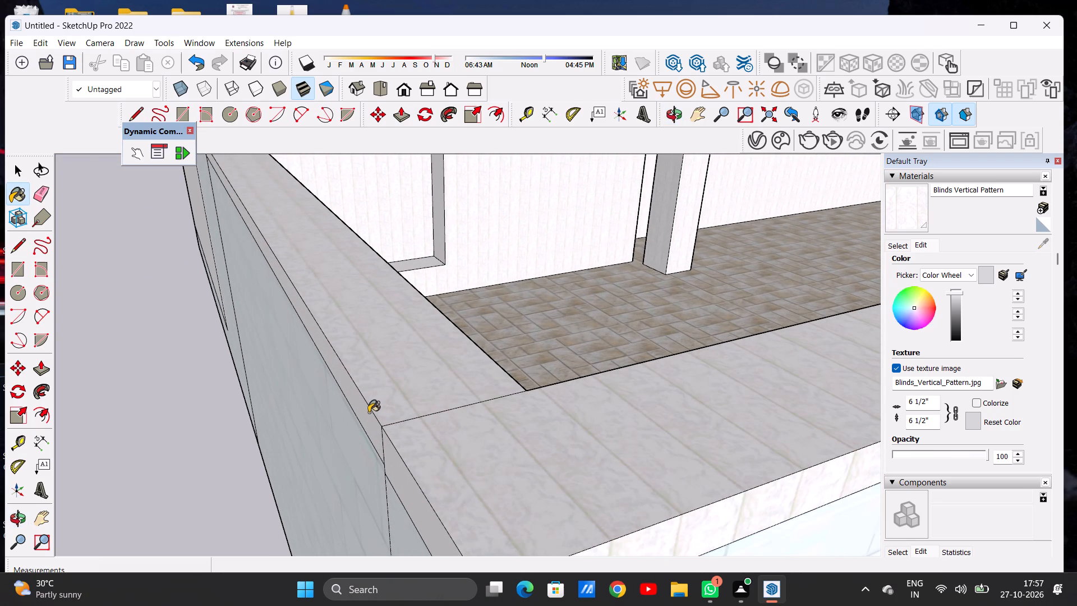
left_click(367, 416)
left_click(392, 460)
middle_click_drag(397, 389, 395, 389)
middle_click_drag(395, 389, 280, 400)
middle_click_drag(601, 355, 516, 366)
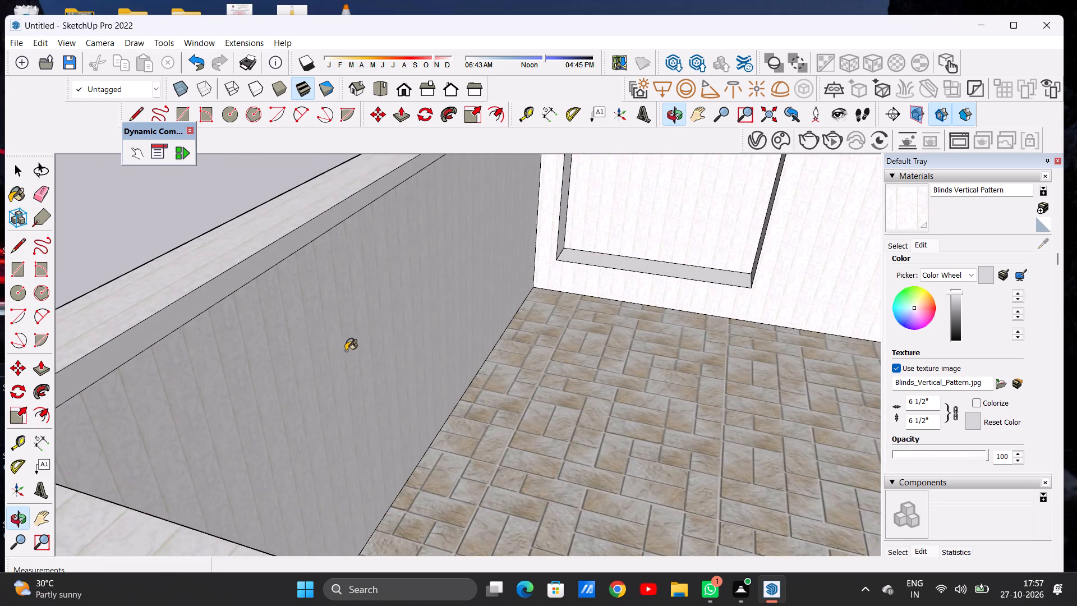
scroll(321, 333, "up", 1)
left_click(305, 224)
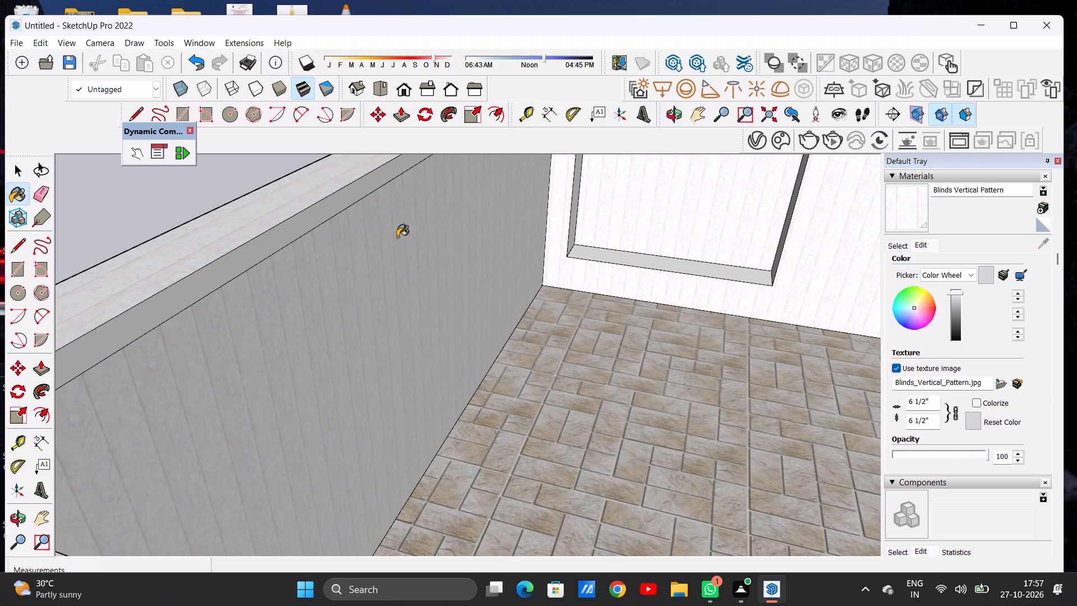
Paint the top face and courtyard-side edge band of the boundary wall beside the coral wall with Blinds Vertical Pattern.
scroll(443, 243, "down", 20)
scroll(443, 243, "down", 4)
scroll(690, 284, "up", 9)
scroll(731, 306, "down", 1)
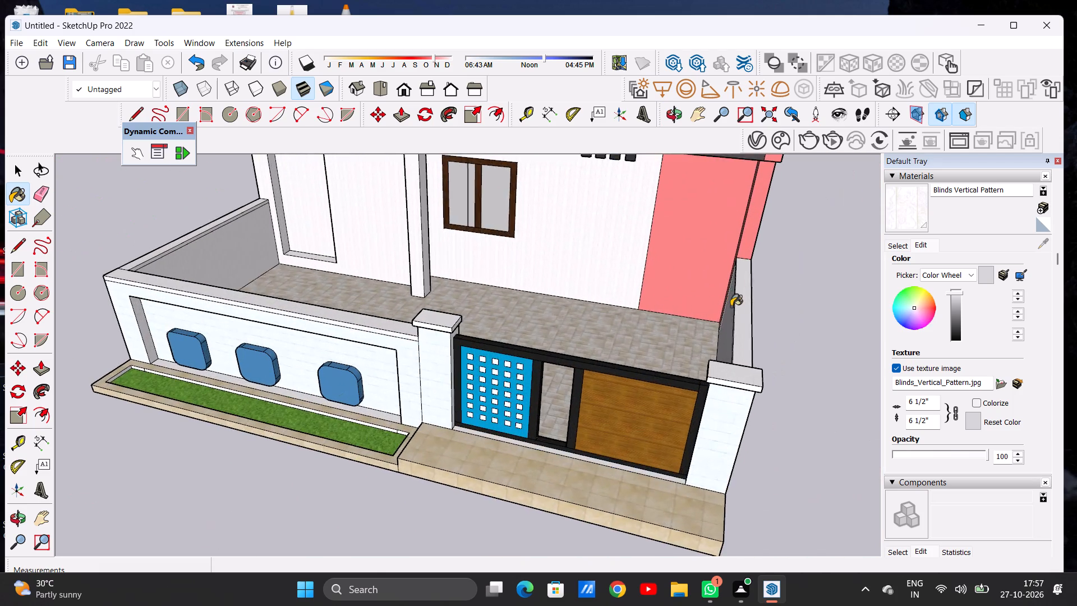
middle_click_drag(729, 324, 864, 288)
scroll(697, 288, "up", 5)
scroll(689, 288, "down", 1)
scroll(689, 288, "up", 18)
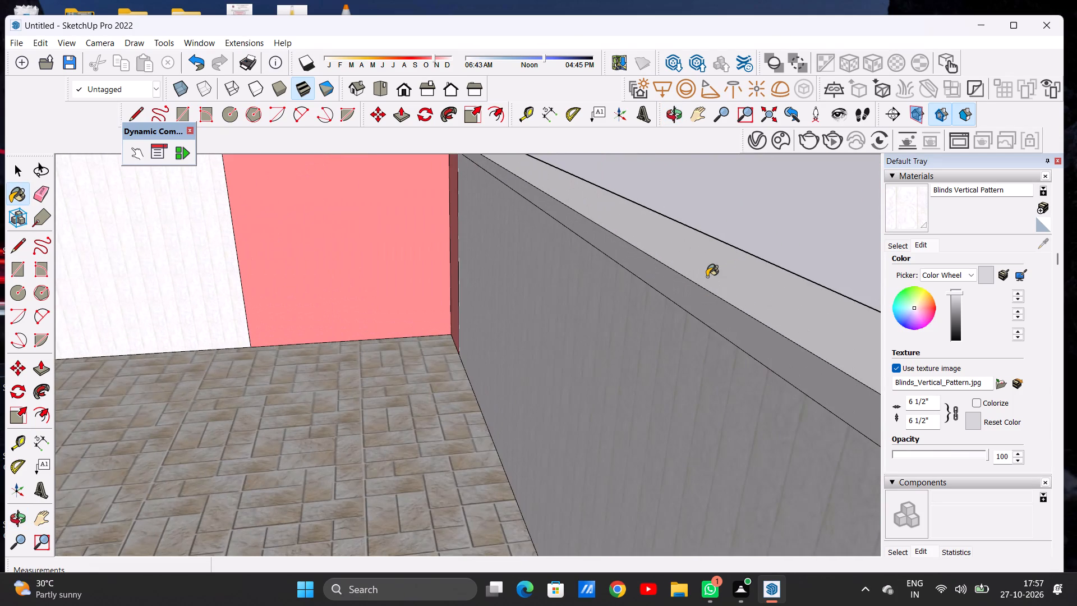
left_click(707, 277)
left_click(696, 298)
scroll(645, 295, "down", 9)
Paint the outer edge band of the boundary wall on the coral side with Blinds Vertical Pattern.
middle_click_drag(748, 287, 508, 259)
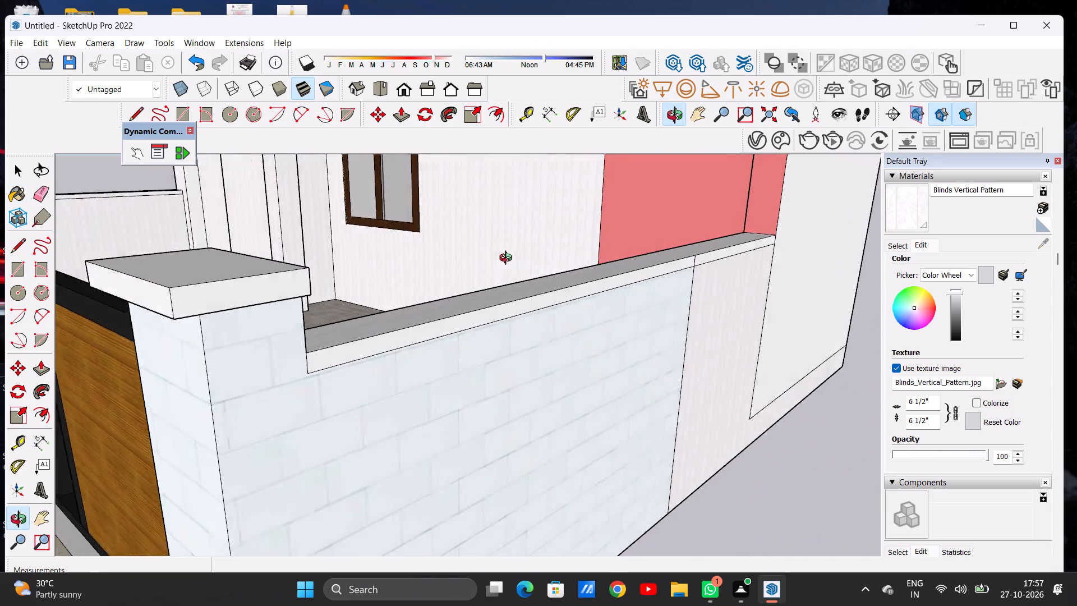
middle_click_drag(508, 259, 491, 268)
scroll(464, 329, "up", 6)
left_click(462, 329)
scroll(564, 328, "down", 14)
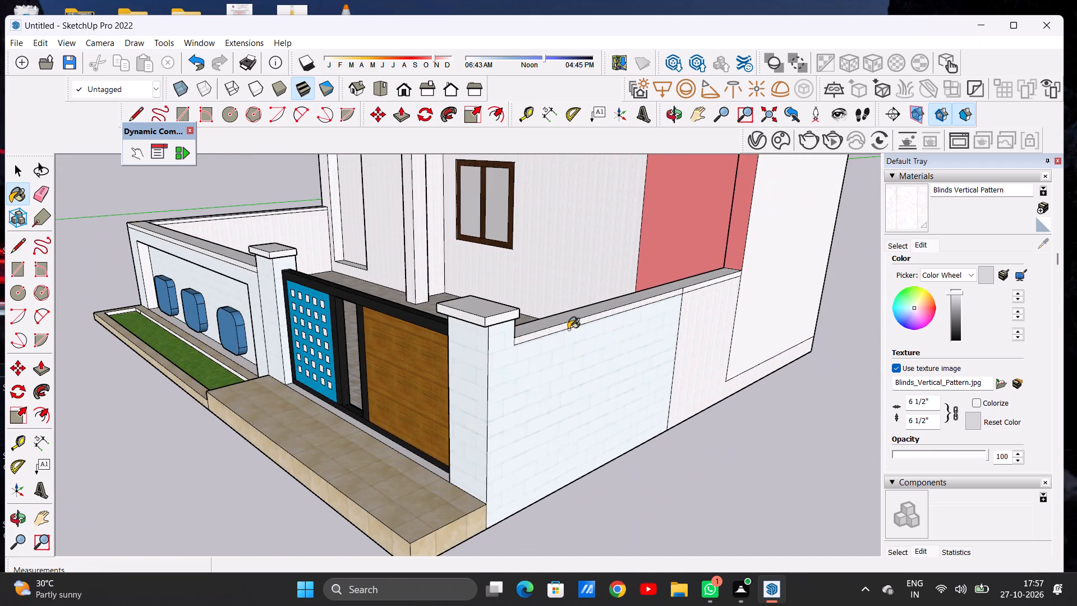
Paint the front, top, gate-side and outer faces of the gate pillar cap beside the wooden gate panel with Blinds Vertical Pattern.
middle_click_drag(552, 313, 621, 300)
scroll(596, 286, "up", 11)
left_click(625, 291)
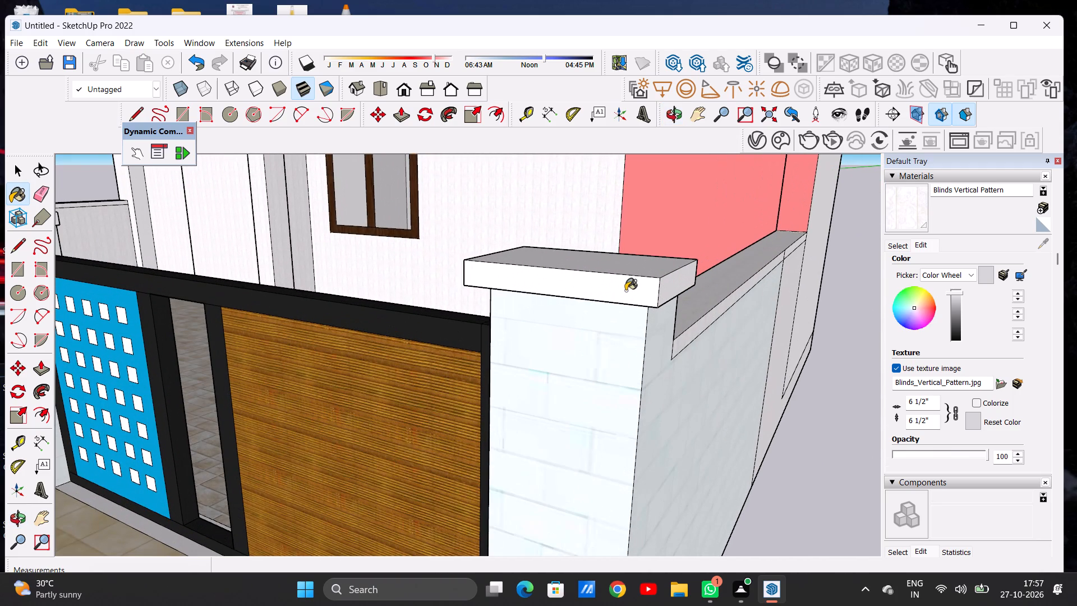
left_click(624, 272)
left_click(660, 287)
middle_click_drag(490, 296, 536, 297)
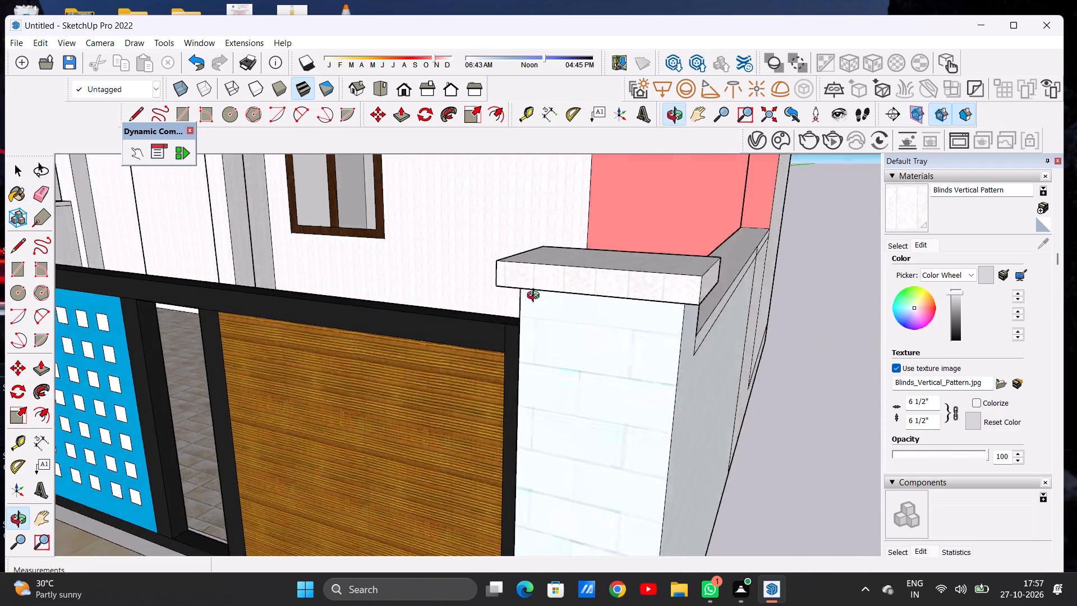
middle_click_drag(536, 297, 664, 296)
left_click(665, 261)
scroll(650, 281, "down", 4)
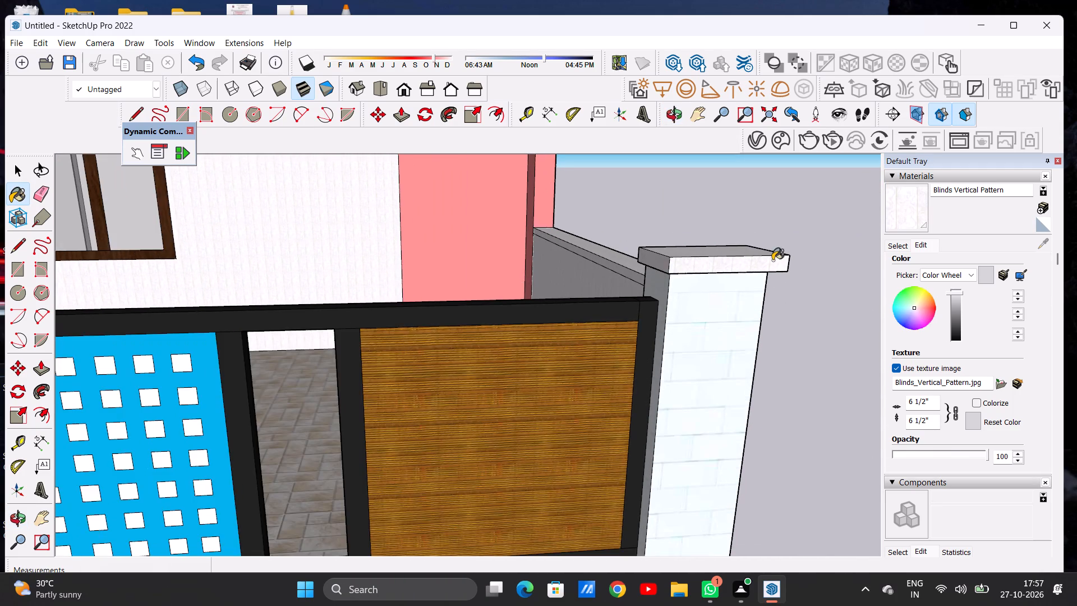
middle_click_drag(770, 260, 371, 267)
scroll(505, 323, "up", 8)
left_click(519, 373)
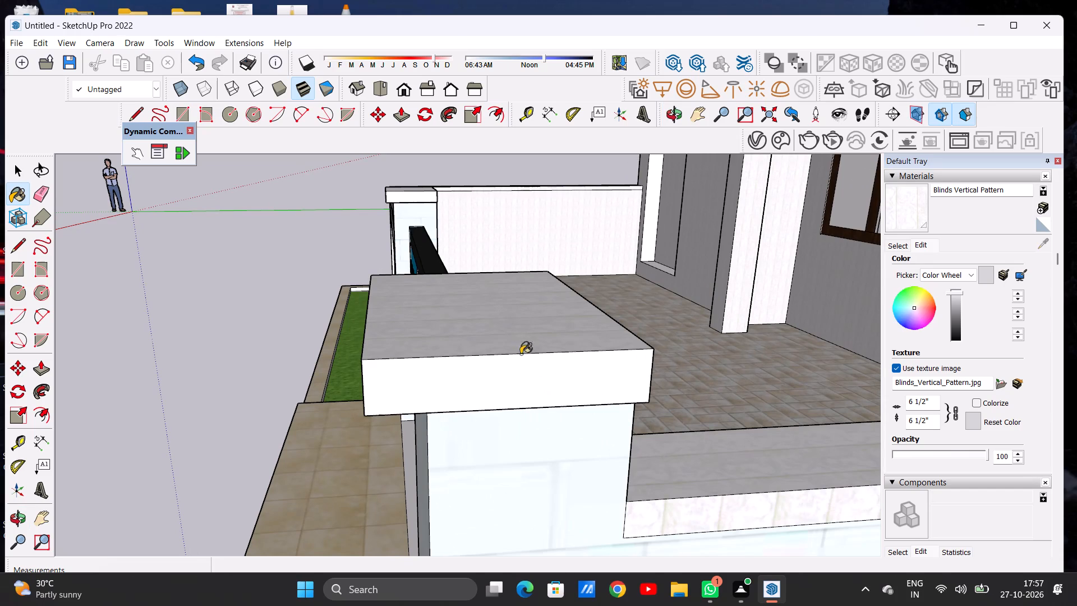
Paint the three courtyard-side face segments of the same gate pillar's cap with Blinds Vertical Pattern.
middle_click_drag(664, 345, 504, 369)
scroll(595, 304, "down", 8)
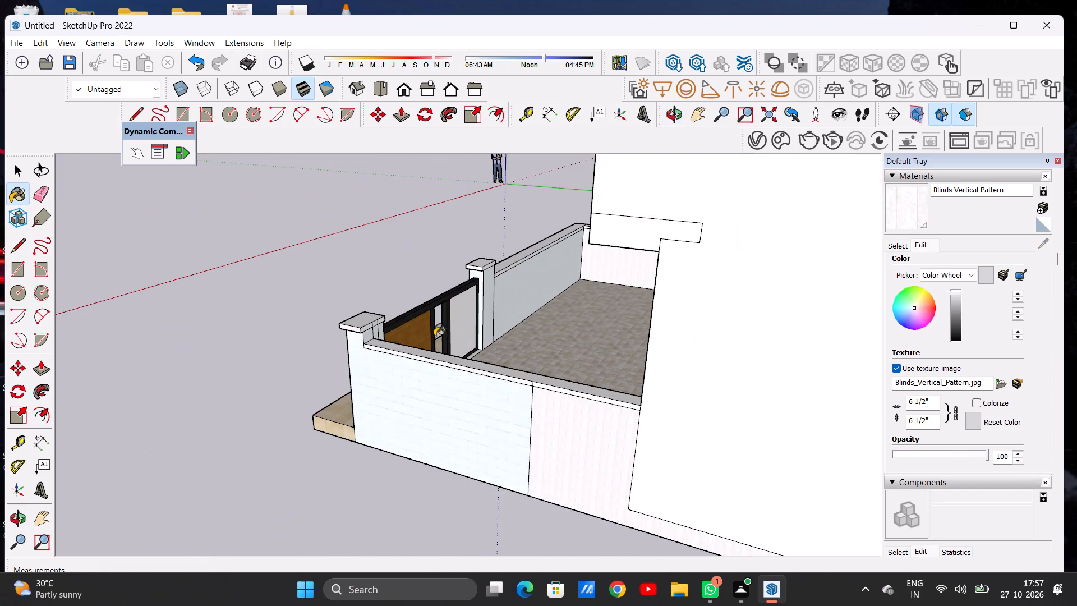
scroll(416, 341, "up", 6)
scroll(389, 323, "down", 1)
scroll(389, 323, "up", 7)
scroll(389, 323, "down", 1)
scroll(389, 323, "up", 10)
scroll(370, 307, "down", 1)
scroll(370, 307, "up", 2)
left_click(347, 306)
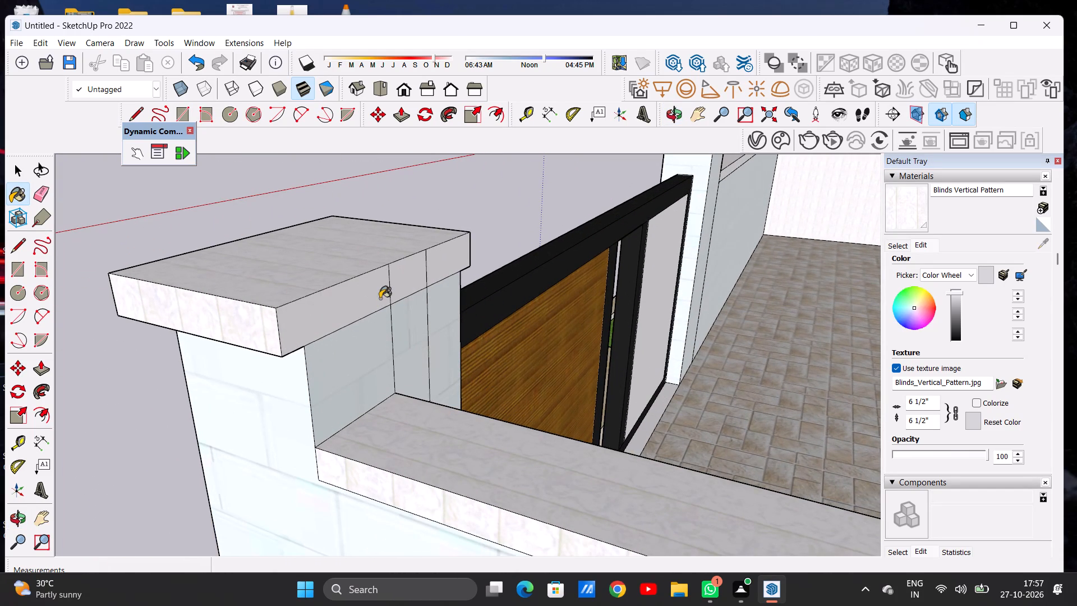
left_click(395, 285)
left_click(447, 257)
Paint the top and side faces of the cap on the gate pillar beside the blue gate panel with Blinds Vertical Pattern.
scroll(453, 298, "down", 7)
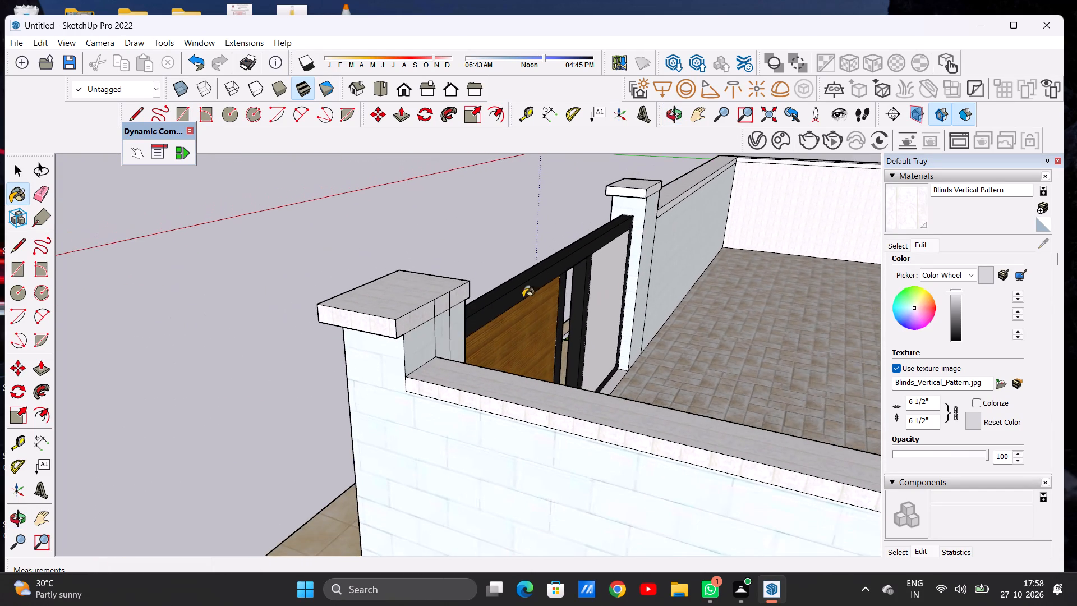
scroll(590, 190, "up", 7)
scroll(620, 204, "down", 6)
scroll(695, 221, "up", 11)
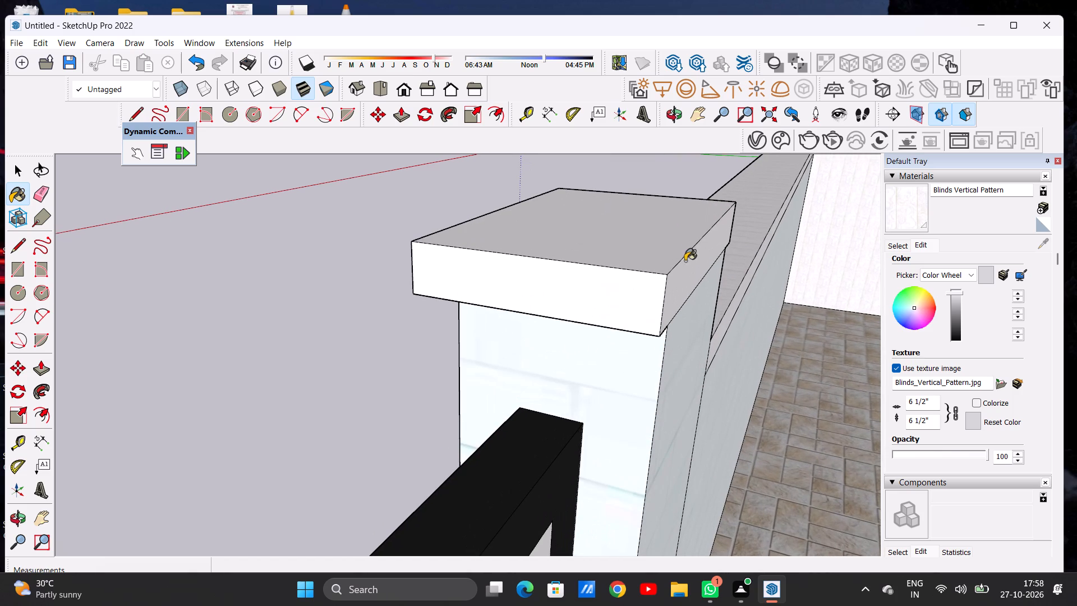
left_click(670, 286)
left_click(639, 292)
left_click(638, 261)
middle_click_drag(516, 297, 822, 276)
left_click(495, 267)
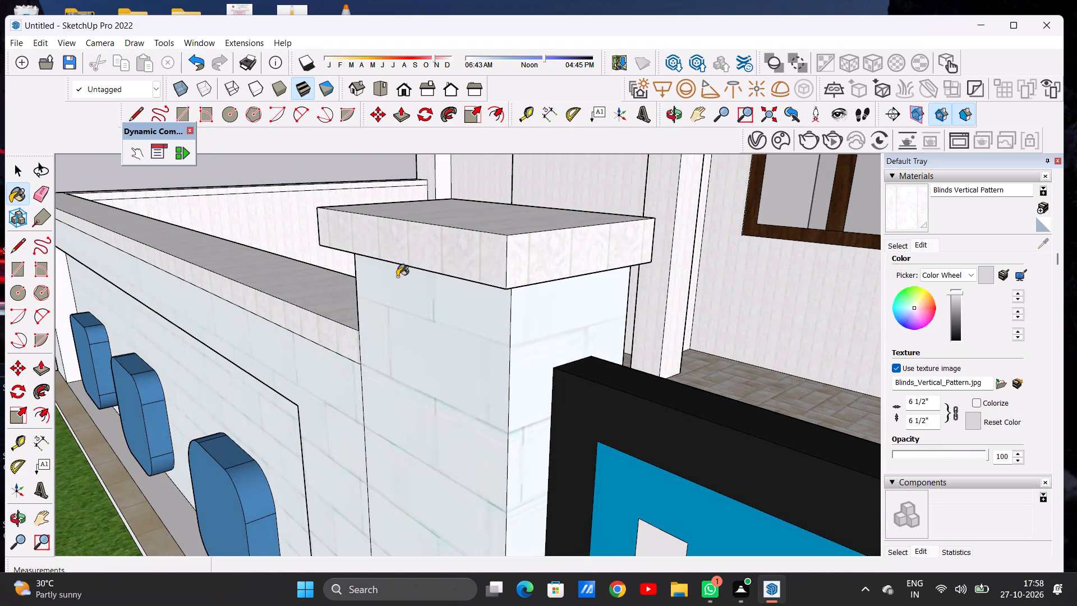
middle_click_drag(397, 277, 797, 269)
left_click(365, 252)
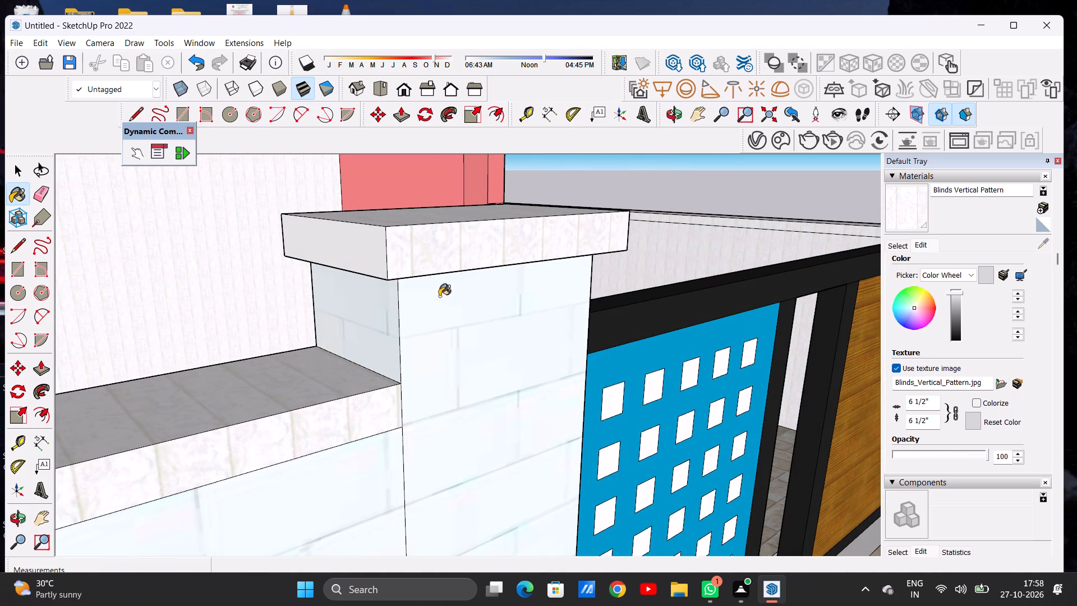
Paint the bottom ledge of the tower's ground-floor recessed panel with Blinds Vertical Pattern.
middle_click_drag(437, 295, 271, 277)
scroll(295, 282, "down", 2)
scroll(298, 285, "up", 1)
scroll(301, 286, "down", 18)
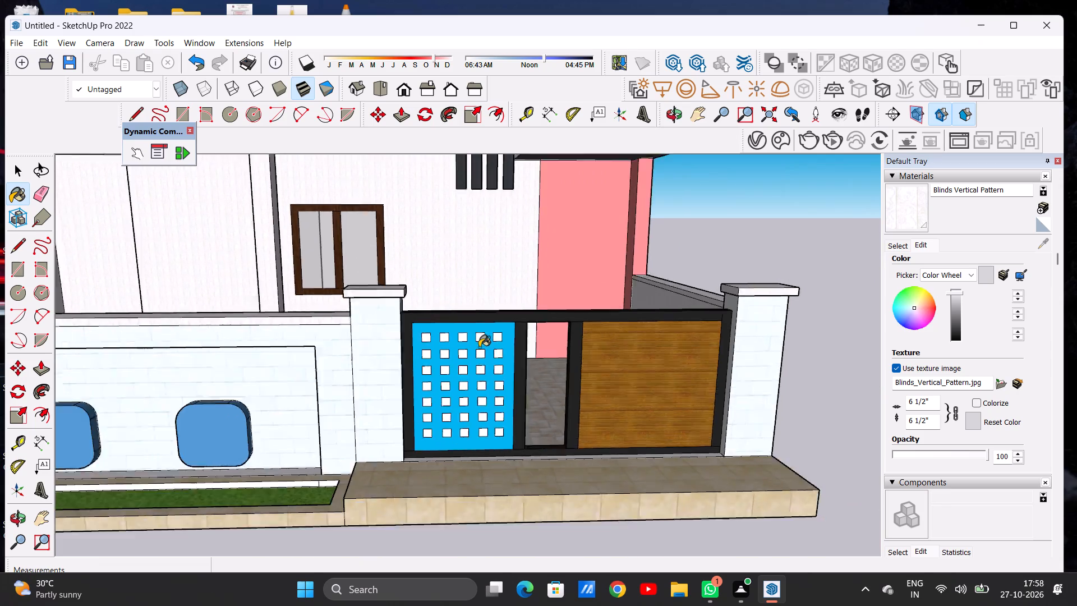
scroll(479, 347, "down", 20)
scroll(479, 347, "down", 2)
scroll(446, 348, "up", 14)
scroll(427, 345, "down", 1)
scroll(425, 345, "up", 3)
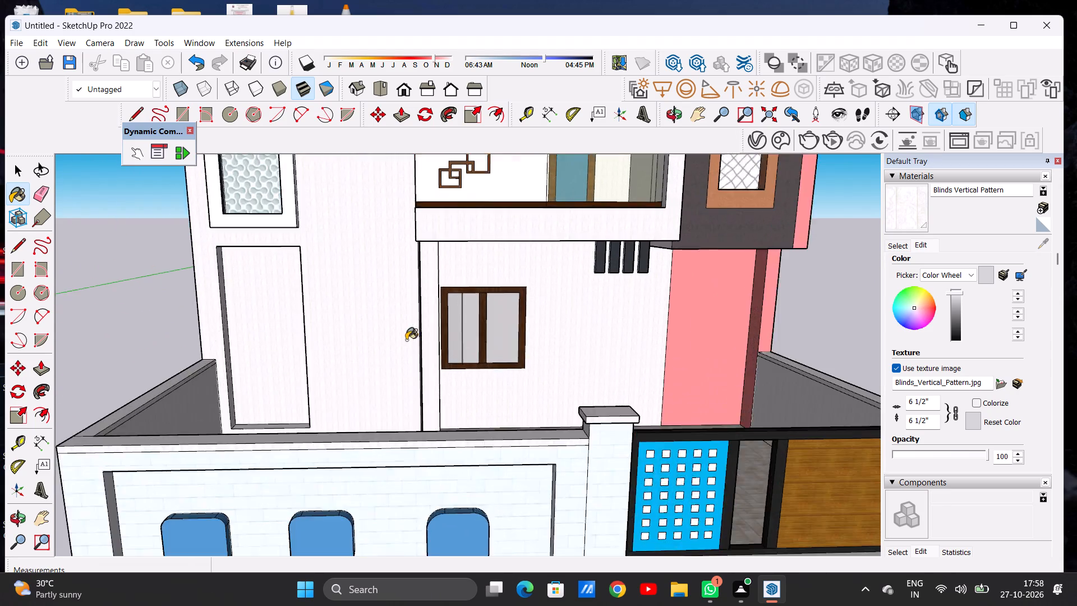
scroll(406, 340, "up", 6)
middle_click_drag(477, 337, 517, 322)
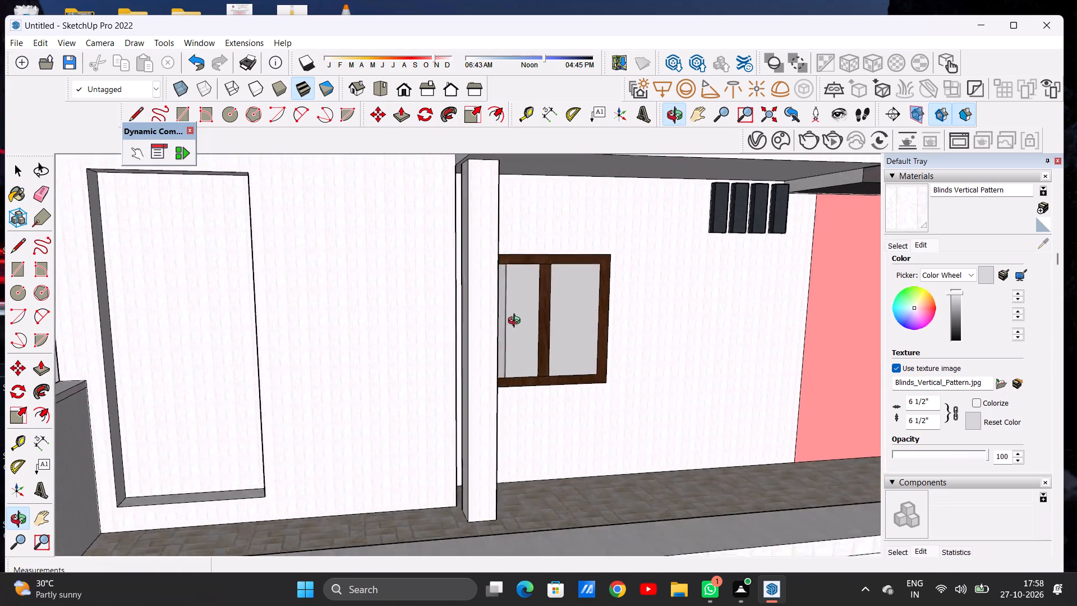
middle_click_drag(517, 322, 450, 378)
left_click(344, 377)
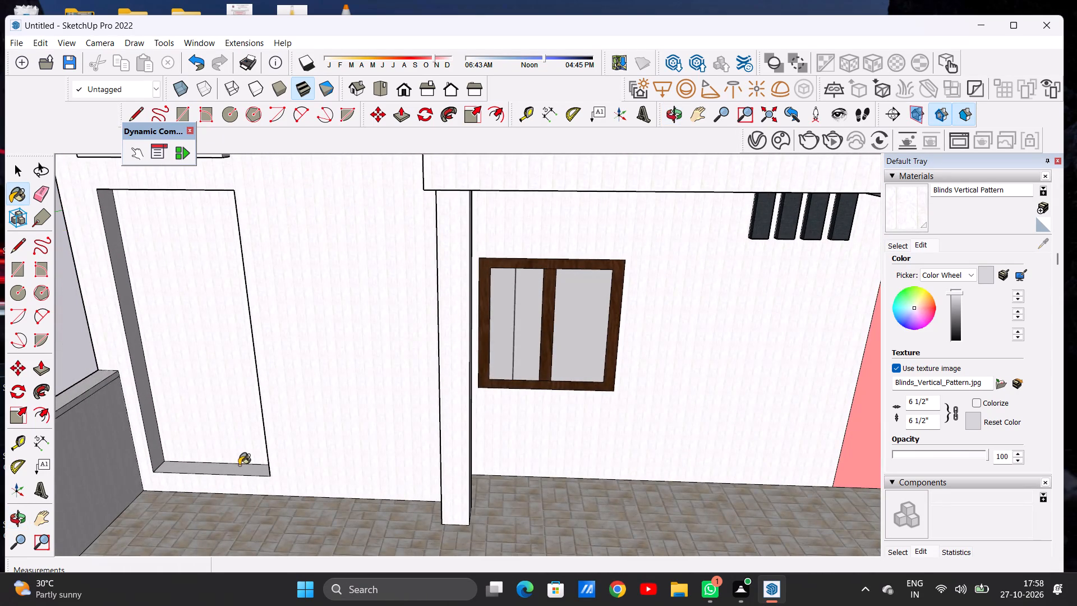
scroll(240, 465, "up", 13)
left_click(240, 469)
Paint both vertical side reveals of the tower's ground-floor recessed panel with Blinds Vertical Pattern.
scroll(364, 391, "down", 7)
scroll(364, 391, "up", 1)
scroll(364, 391, "down", 15)
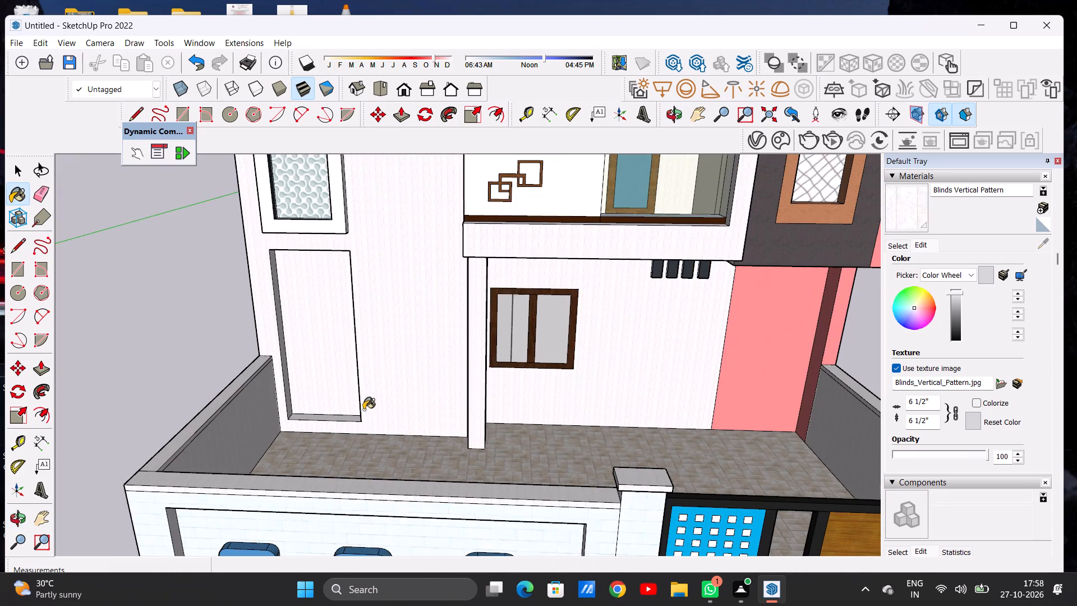
middle_click_drag(358, 406, 243, 339)
scroll(353, 315, "up", 12)
left_click(357, 307)
scroll(357, 307, "down", 8)
middle_click_drag(364, 329, 376, 329)
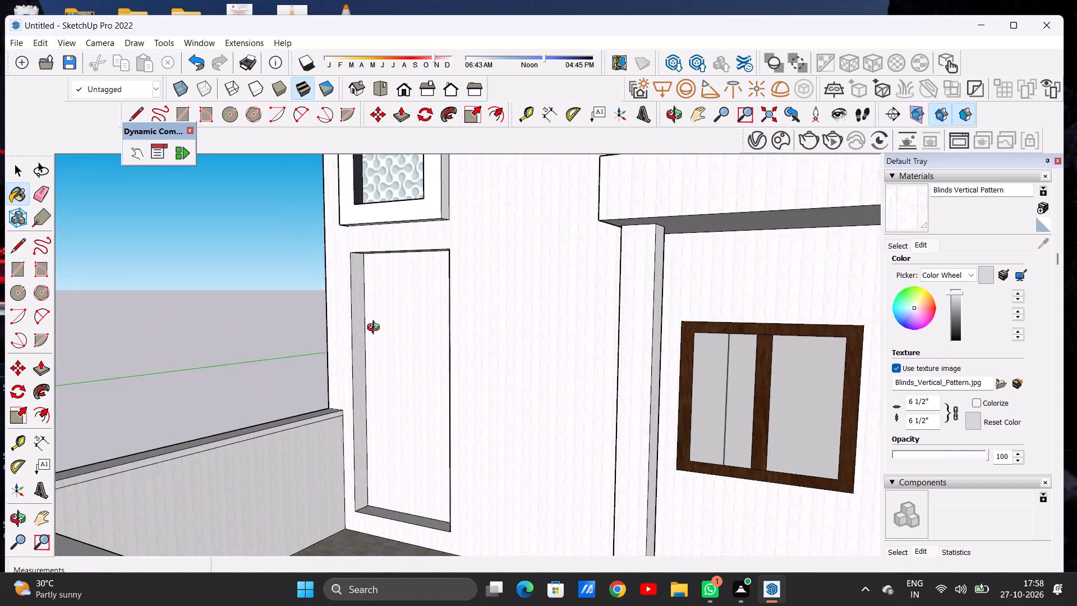
middle_click_drag(376, 329, 659, 337)
scroll(469, 361, "up", 7)
left_click(446, 358)
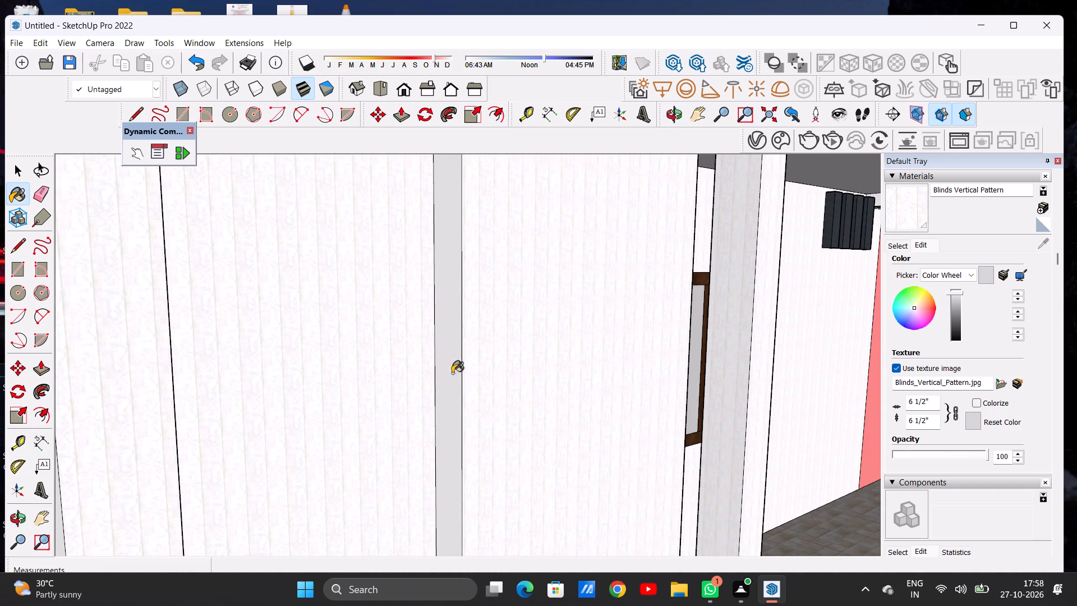
Paint the underside of the top reveal on the tower's ground-floor recessed panel with Blinds Vertical Pattern.
scroll(456, 379, "down", 7)
middle_click_drag(472, 382, 217, 355)
scroll(211, 266, "up", 3)
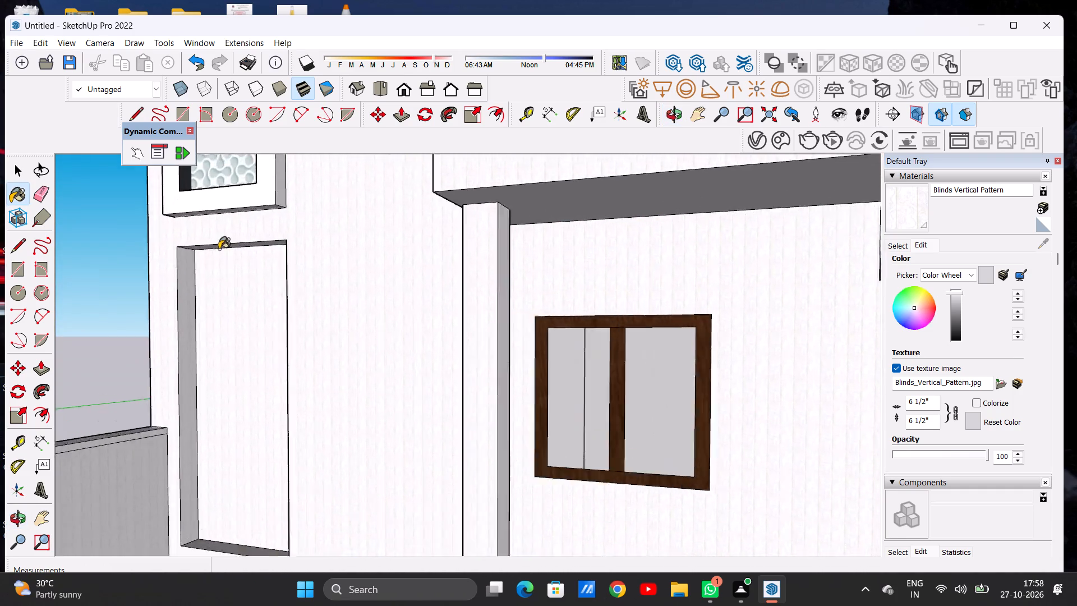
scroll(219, 249, "up", 5)
scroll(249, 293, "up", 1)
middle_click_drag(249, 293, 254, 273)
middle_click(254, 263)
middle_click_drag(253, 258, 252, 252)
scroll(246, 227, "up", 7)
left_click(255, 240)
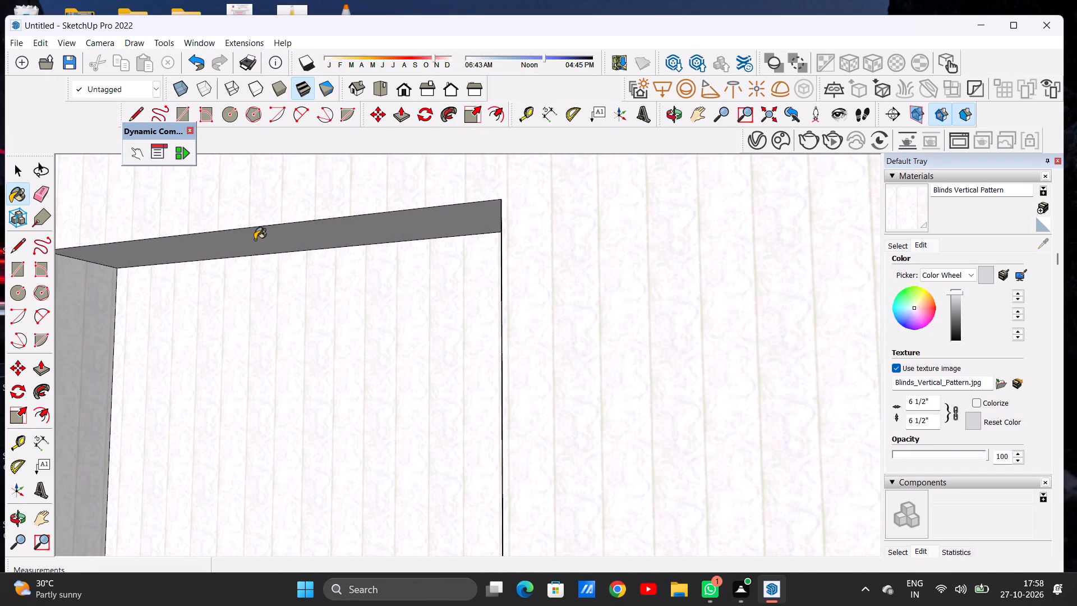
scroll(257, 241, "up", 3)
scroll(257, 241, "down", 1)
scroll(257, 241, "up", 2)
left_click(257, 241)
scroll(270, 277, "down", 3)
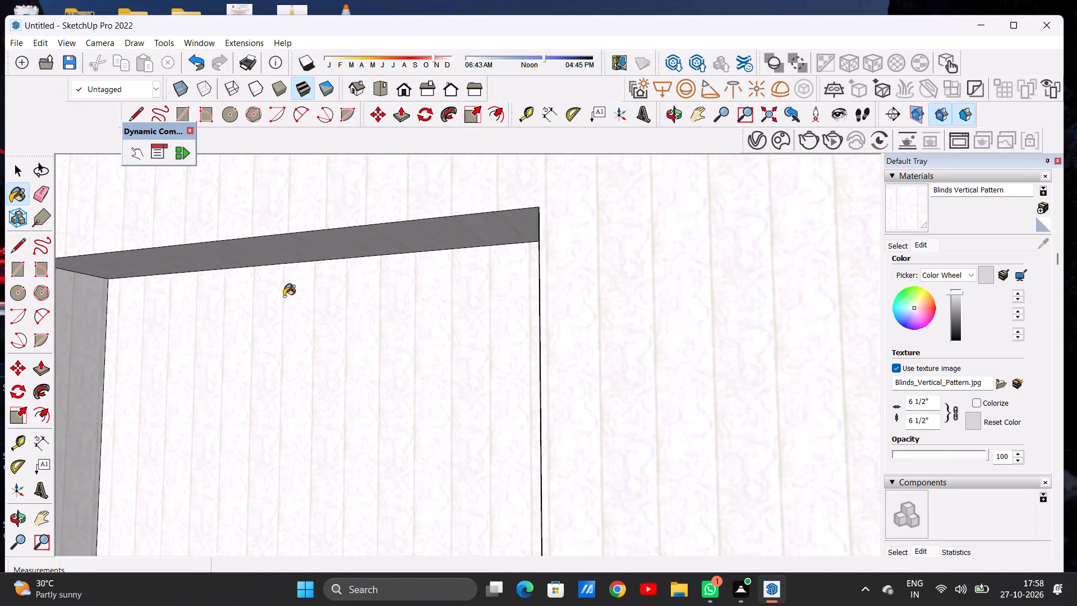
scroll(284, 296, "down", 20)
scroll(284, 296, "down", 3)
Paint the balcony parapet's front face behind the interlocking square motif with Blinds Vertical Pattern.
middle_click_drag(262, 311, 347, 359)
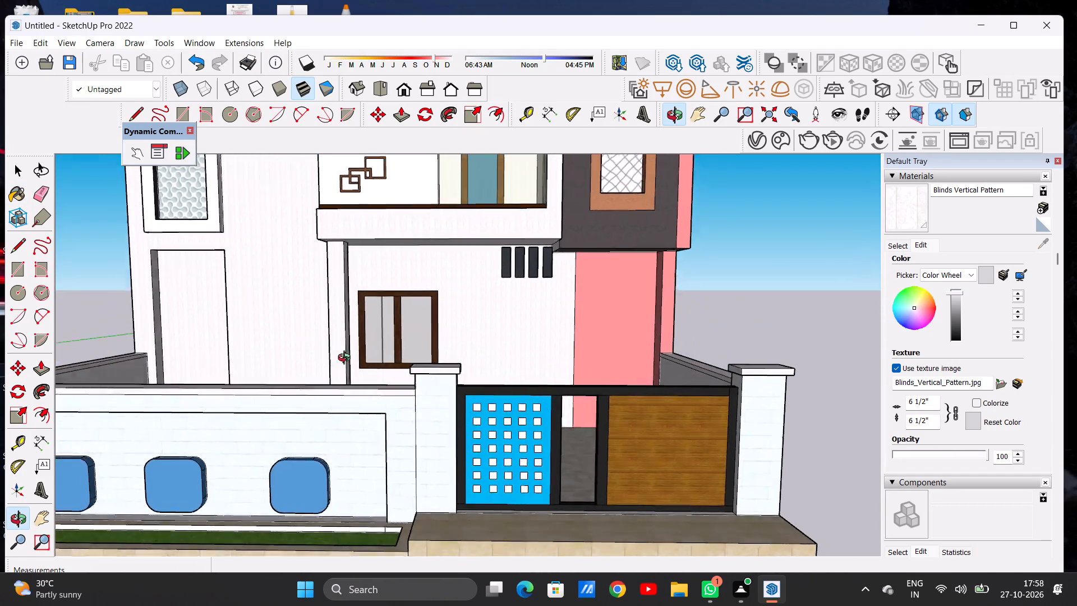
middle_click_drag(347, 359, 355, 372)
scroll(303, 345, "down", 5)
scroll(343, 248, "up", 13)
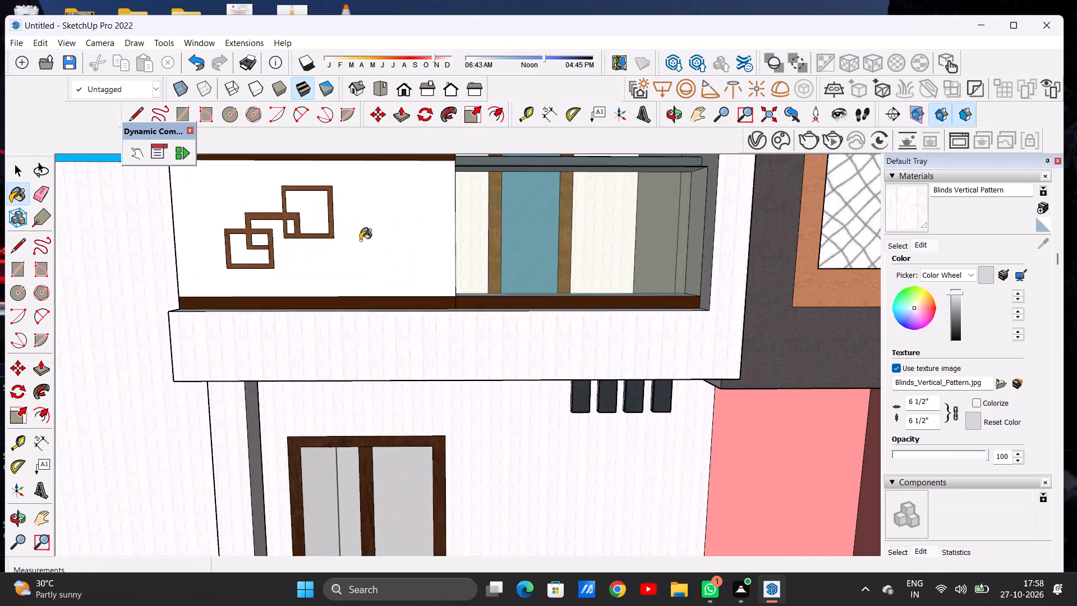
scroll(360, 240, "up", 7)
left_click(414, 239)
scroll(401, 247, "down", 10)
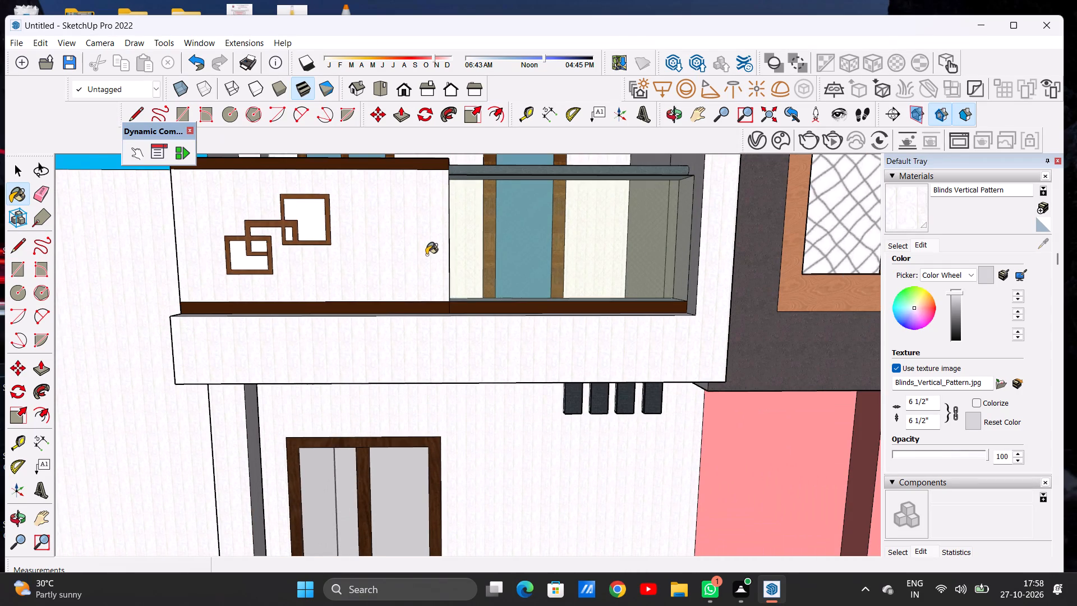
Paint the two plain side faces at the balcony's tower end with Blinds Vertical Pattern.
middle_click_drag(427, 240, 478, 219)
middle_click_drag(251, 258, 418, 316)
scroll(328, 310, "up", 4)
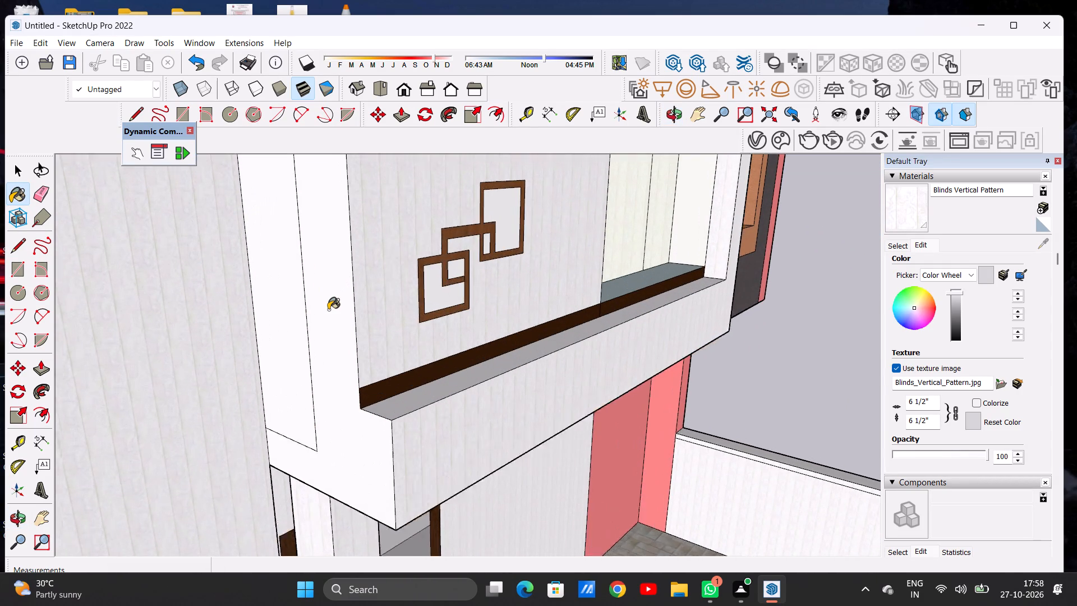
scroll(328, 310, "up", 2)
left_click(328, 310)
left_click(280, 314)
scroll(280, 314, "down", 15)
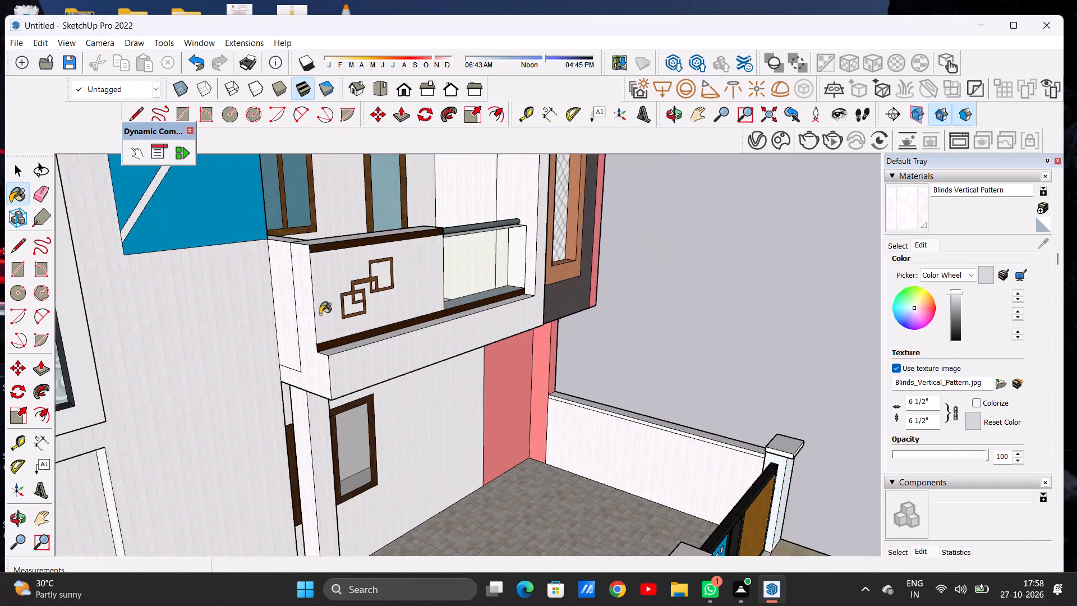
scroll(323, 314, "up", 1)
scroll(320, 314, "down", 6)
Paint the top faces of the balcony parapet's front and side return with Blinds Vertical Pattern.
middle_click_drag(415, 293, 221, 378)
scroll(328, 264, "up", 11)
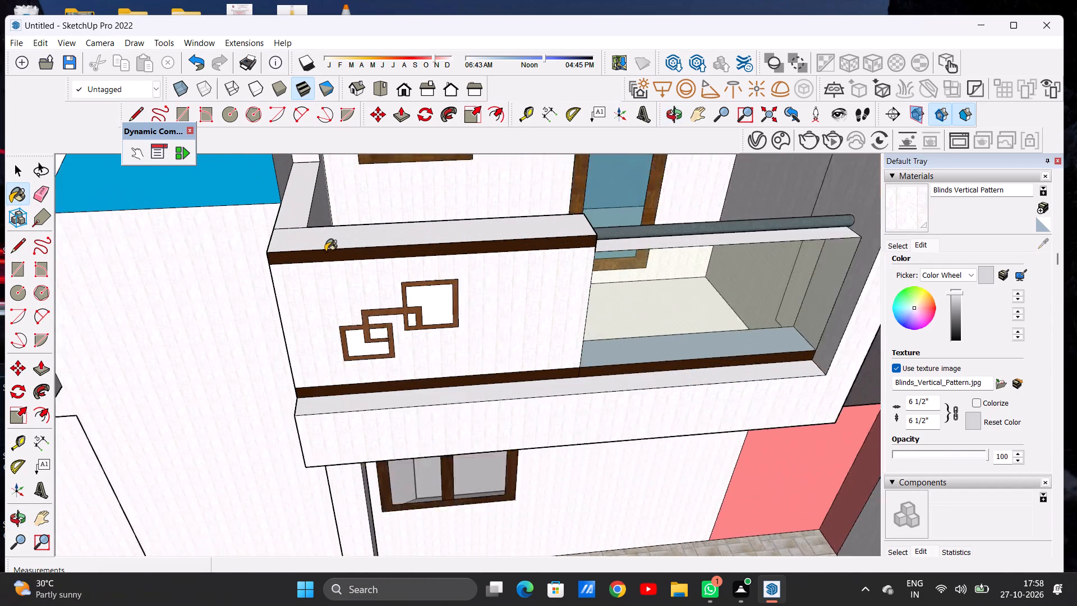
scroll(325, 251, "up", 3)
left_click(305, 239)
left_click(287, 209)
Paint the flat strip beneath the balcony handrail, next to the parapet's end, with Blinds Vertical Pattern.
scroll(293, 268, "down", 7)
middle_click_drag(458, 267, 439, 266)
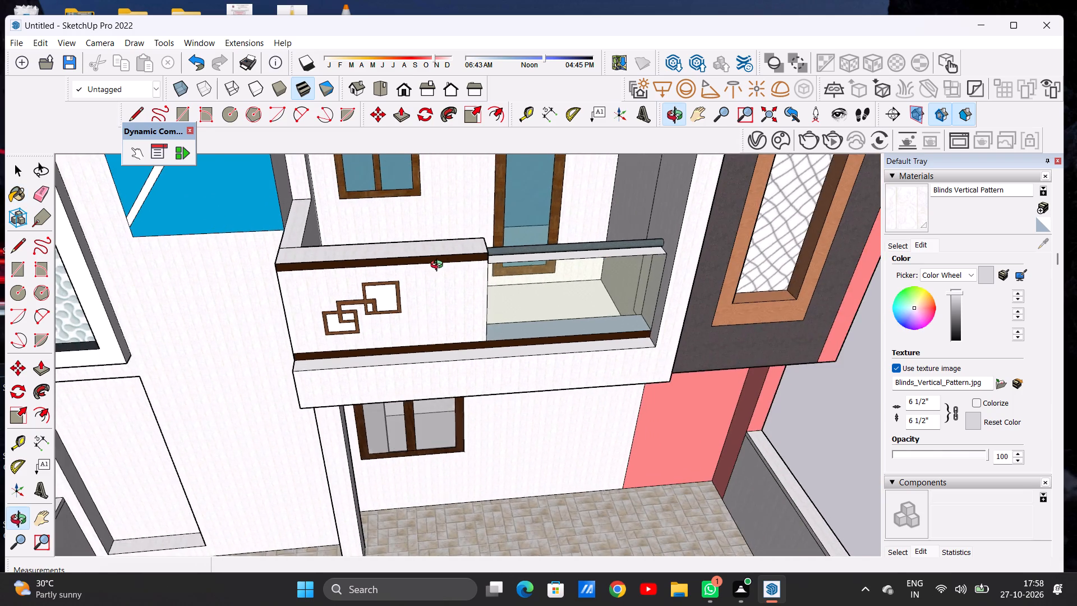
middle_click_drag(439, 266, 257, 295)
scroll(464, 240, "up", 6)
left_click(416, 338)
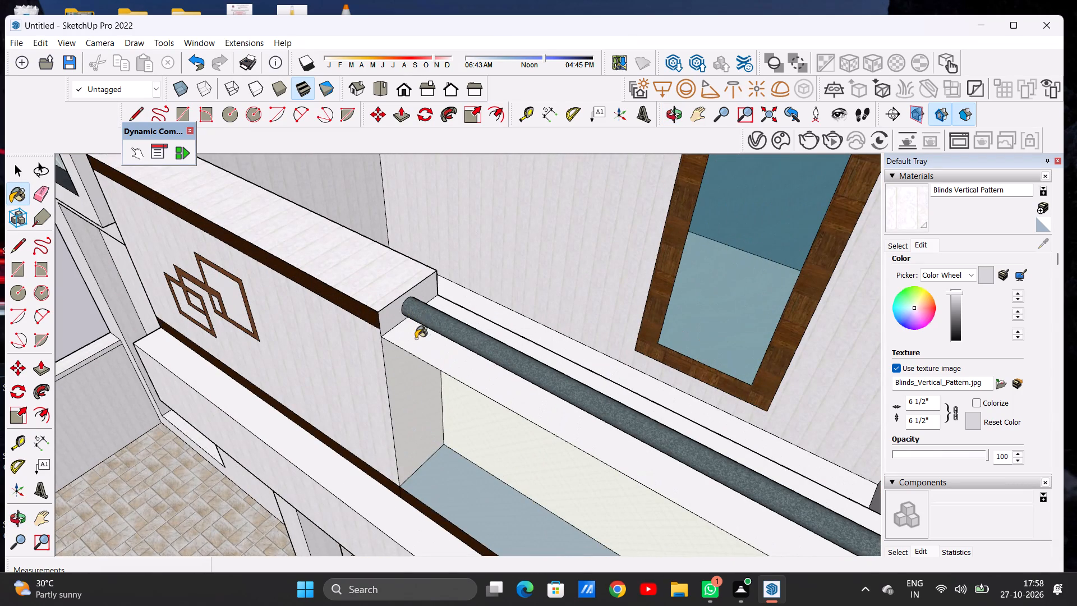
Paint the balcony parapet's narrow inner face and its end face beside the handrail with Blinds Vertical Pattern.
middle_click_drag(431, 238, 366, 251)
scroll(357, 255, "up", 5)
middle_click_drag(360, 265, 322, 265)
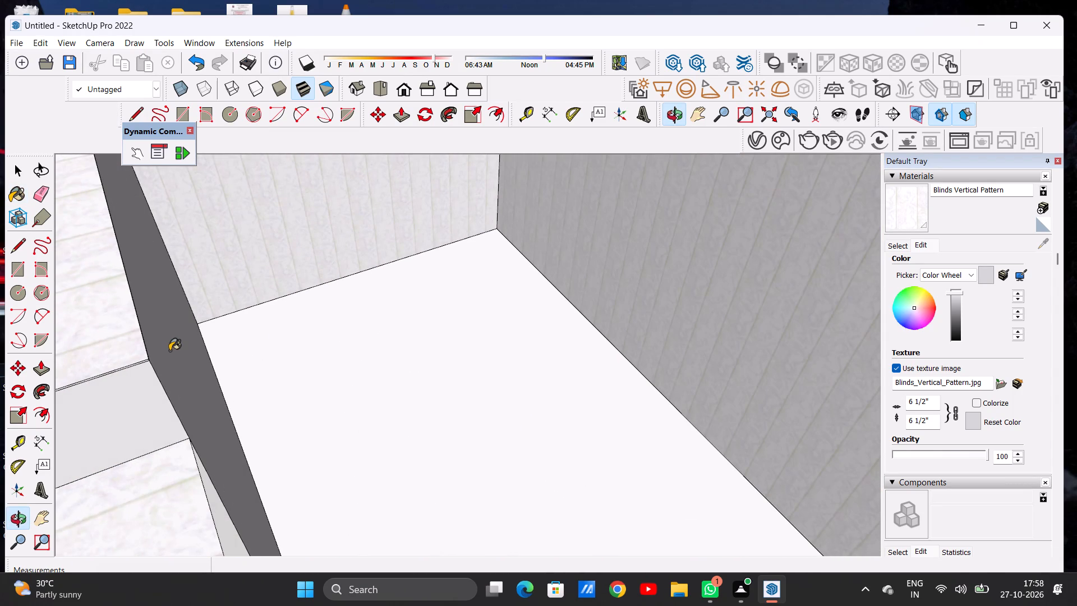
left_click(169, 351)
scroll(157, 358, "up", 2)
left_click(158, 356)
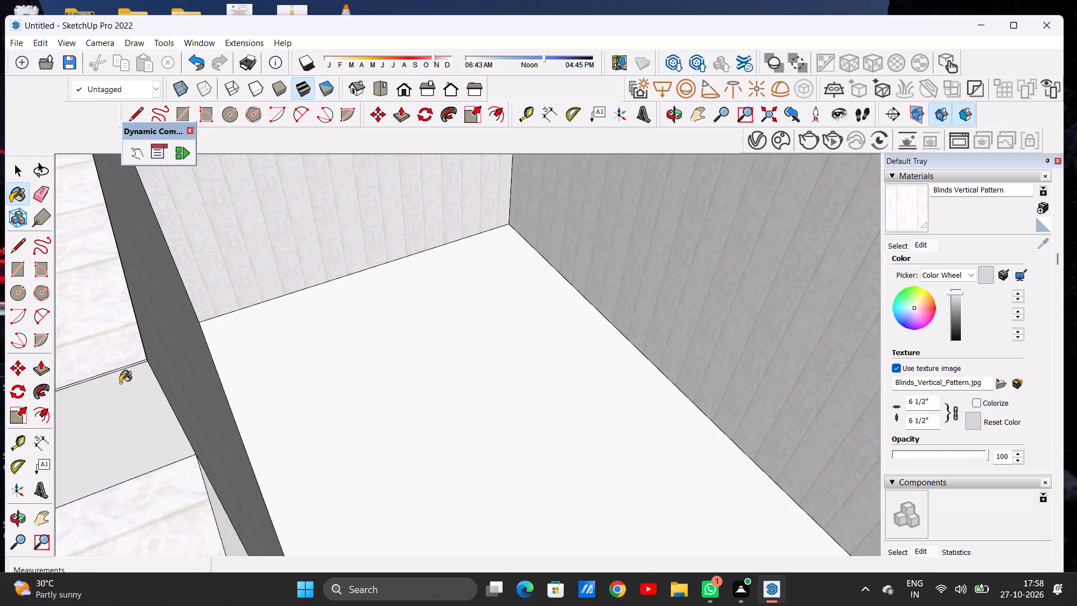
left_click(114, 390)
Examine the house's front elevation, balcony, forecourt and gate from several angles for surfaces still lacking material.
middle_click_drag(109, 393, 328, 305)
scroll(332, 308, "down", 4)
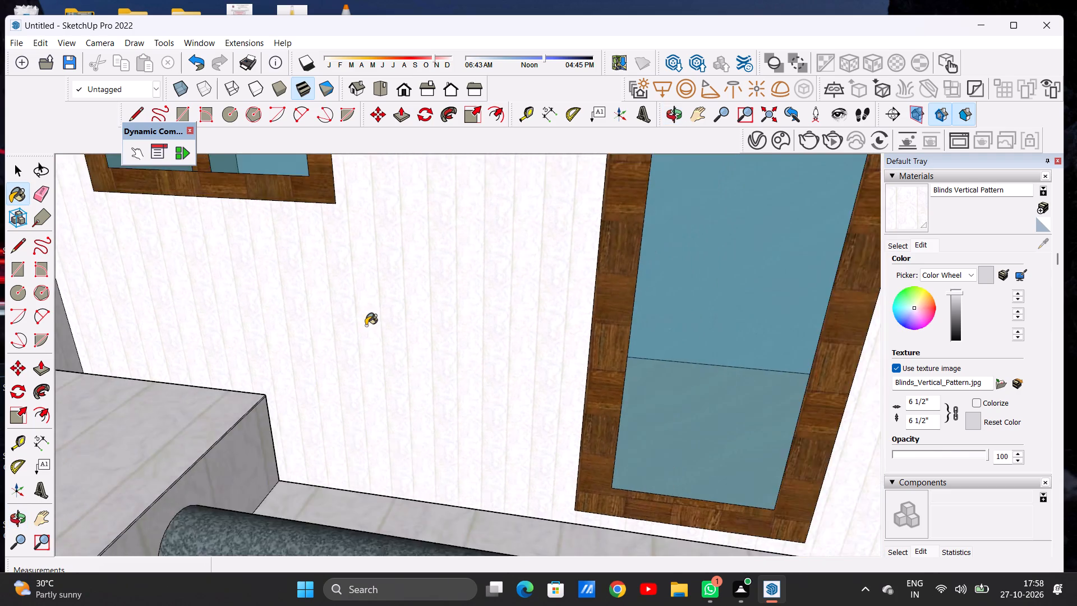
scroll(366, 325, "down", 20)
scroll(366, 325, "down", 12)
middle_click_drag(434, 408, 440, 374)
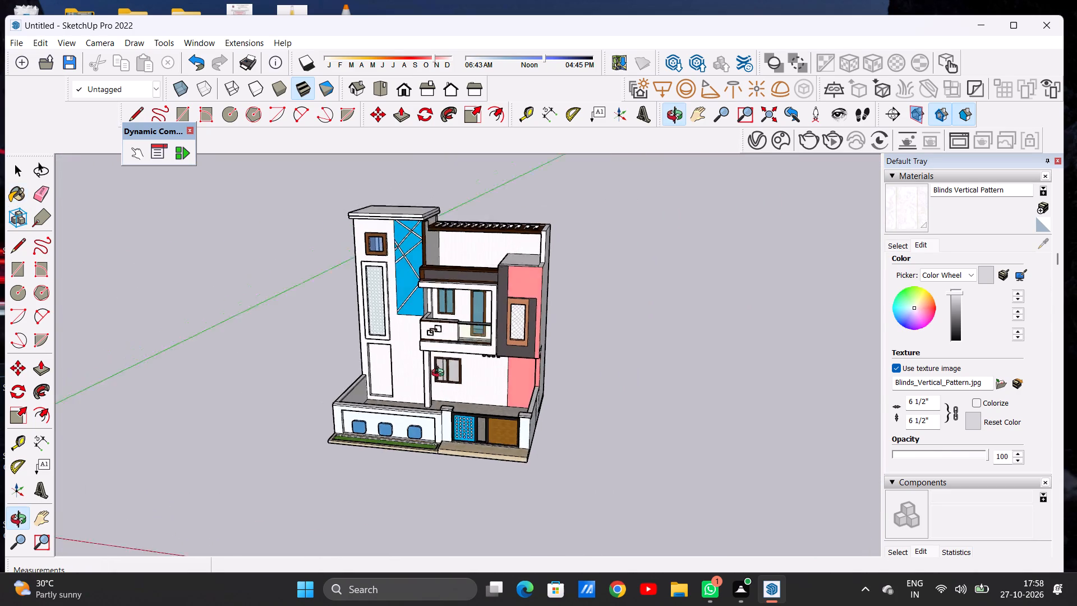
middle_click_drag(440, 374, 469, 305)
scroll(474, 400, "up", 6)
scroll(471, 393, "down", 7)
key("space")
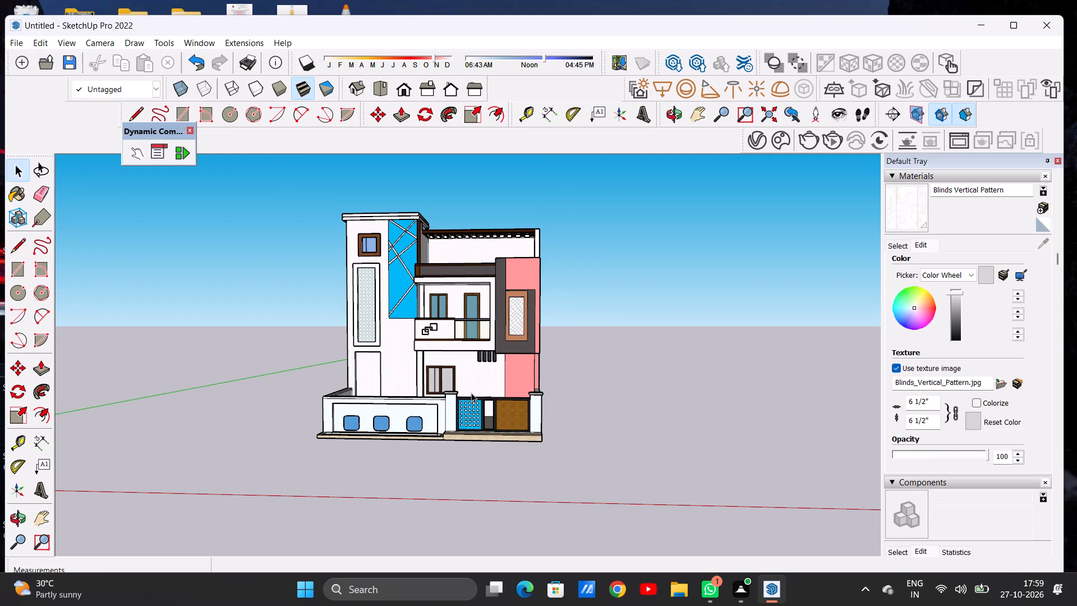
scroll(471, 393, "down", 6)
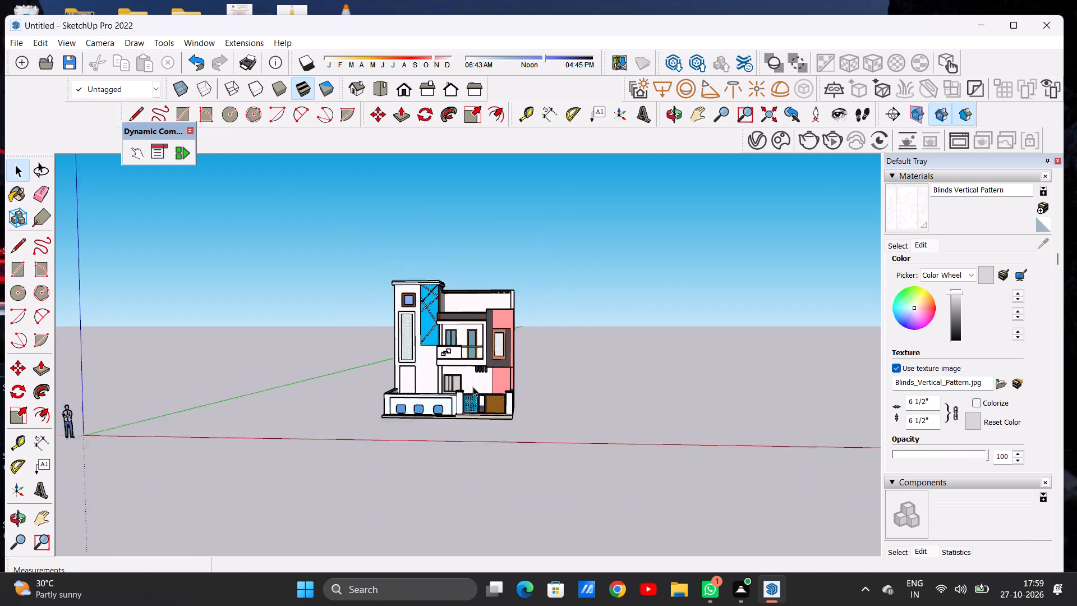
scroll(473, 387, "down", 1)
scroll(464, 385, "up", 20)
scroll(464, 385, "up", 5)
middle_click_drag(495, 333, 390, 333)
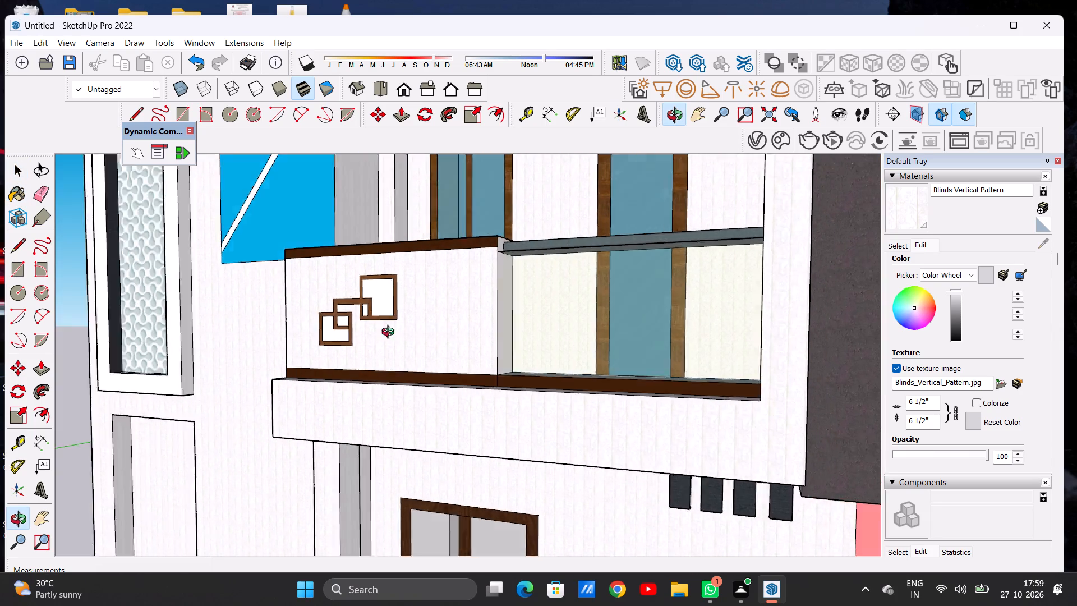
middle_click_drag(390, 333, 494, 400)
scroll(499, 389, "down", 15)
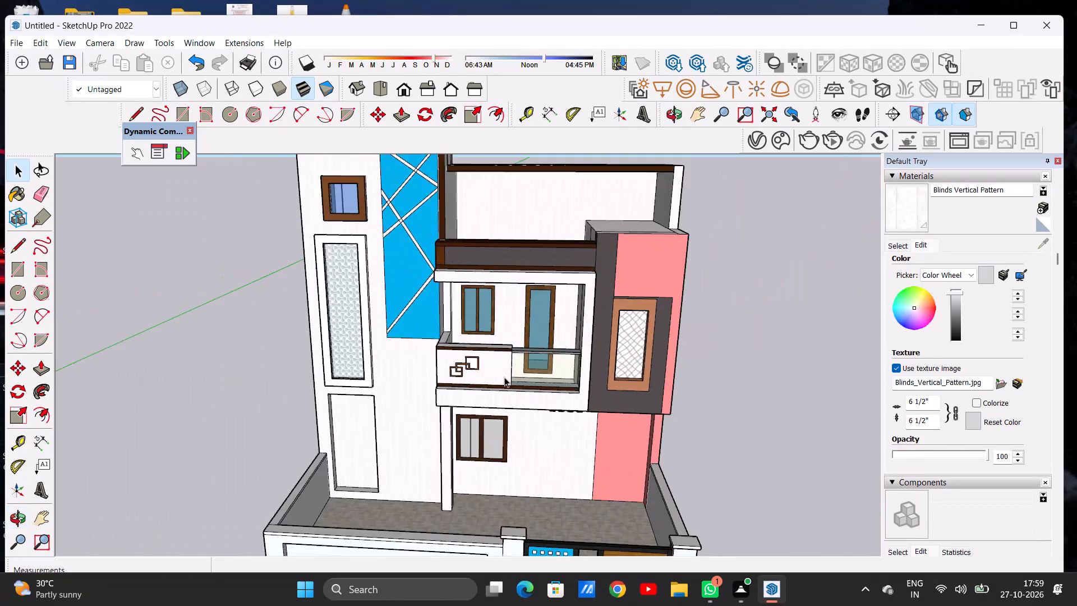
scroll(504, 377, "down", 5)
scroll(517, 461, "up", 1)
scroll(516, 462, "down", 1)
scroll(514, 466, "up", 12)
middle_click_drag(495, 463, 461, 394)
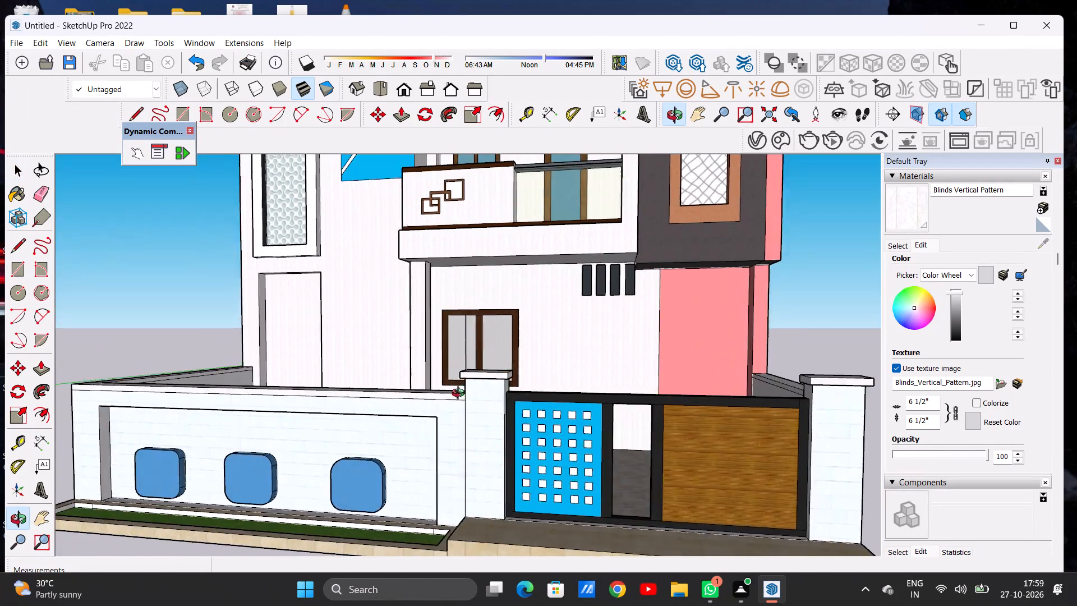
middle_click_drag(461, 394, 505, 552)
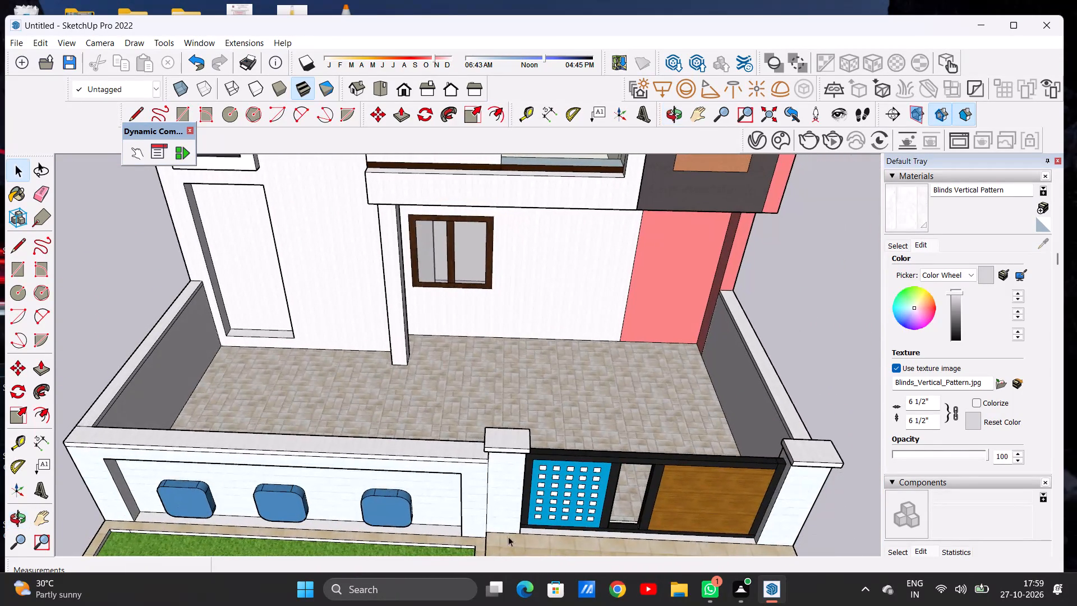
scroll(506, 382, "down", 14)
middle_click_drag(484, 402, 480, 289)
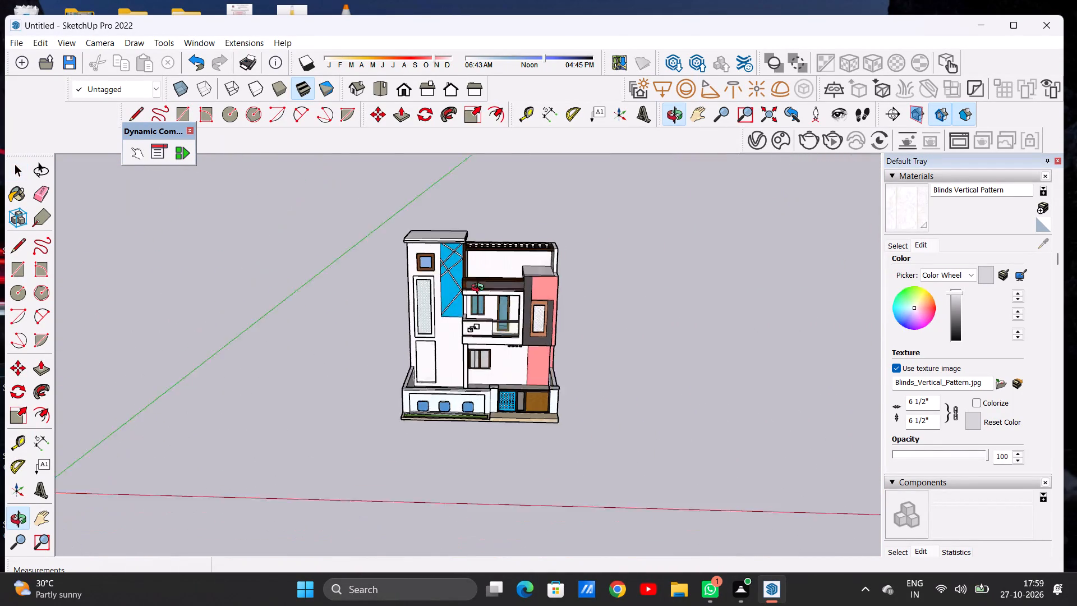
middle_click_drag(480, 289, 484, 288)
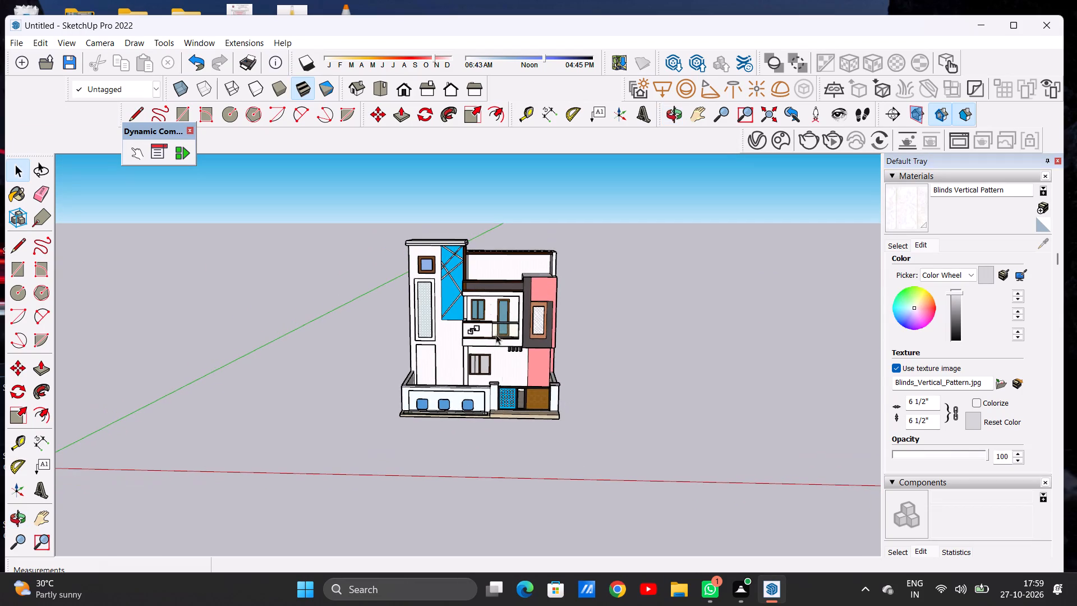
scroll(501, 400, "up", 5)
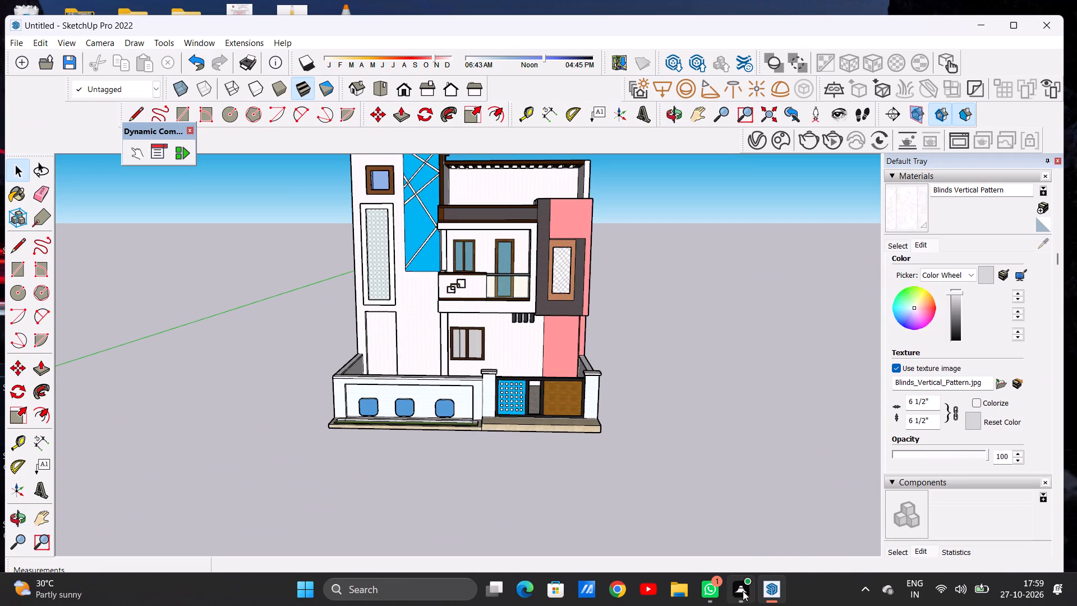
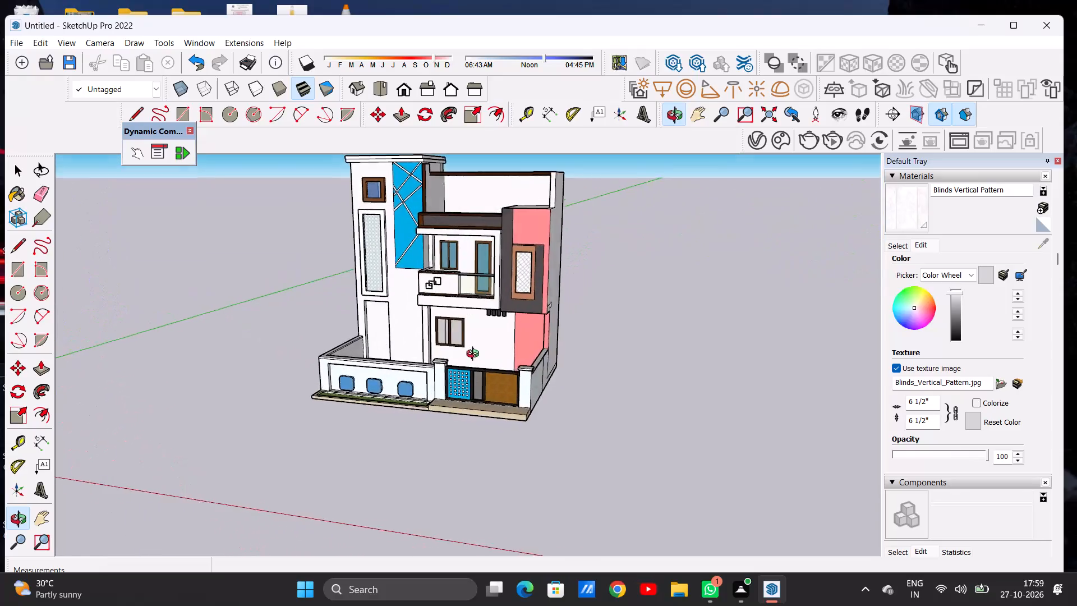
Examine the house's front elevation from several angles.
scroll(502, 369, "down", 5)
scroll(501, 342, "up", 8)
middle_click_drag(494, 311, 262, 290)
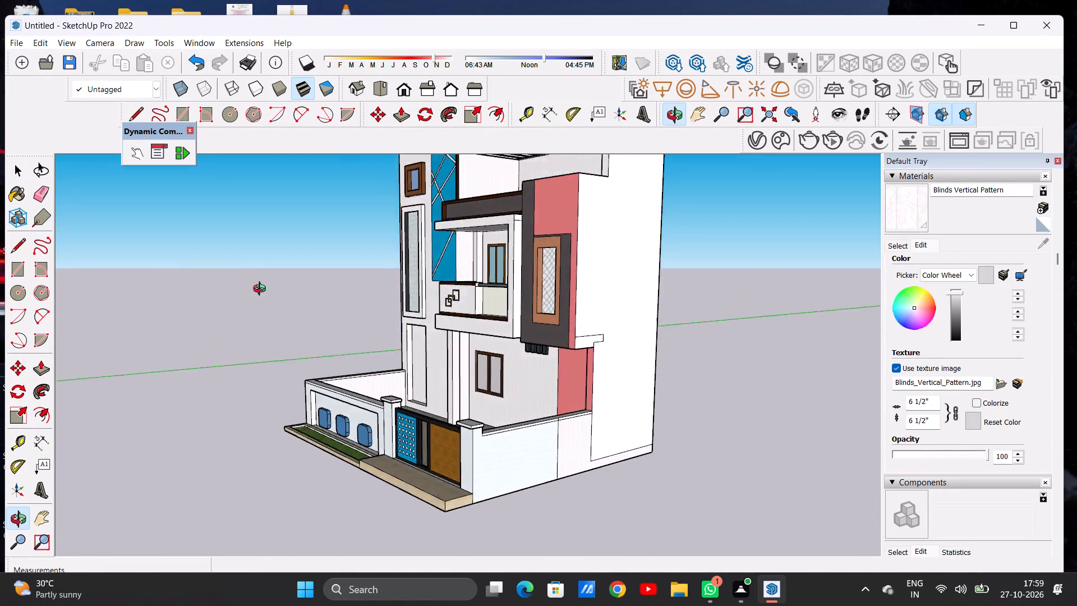
middle_click_drag(262, 290, 452, 401)
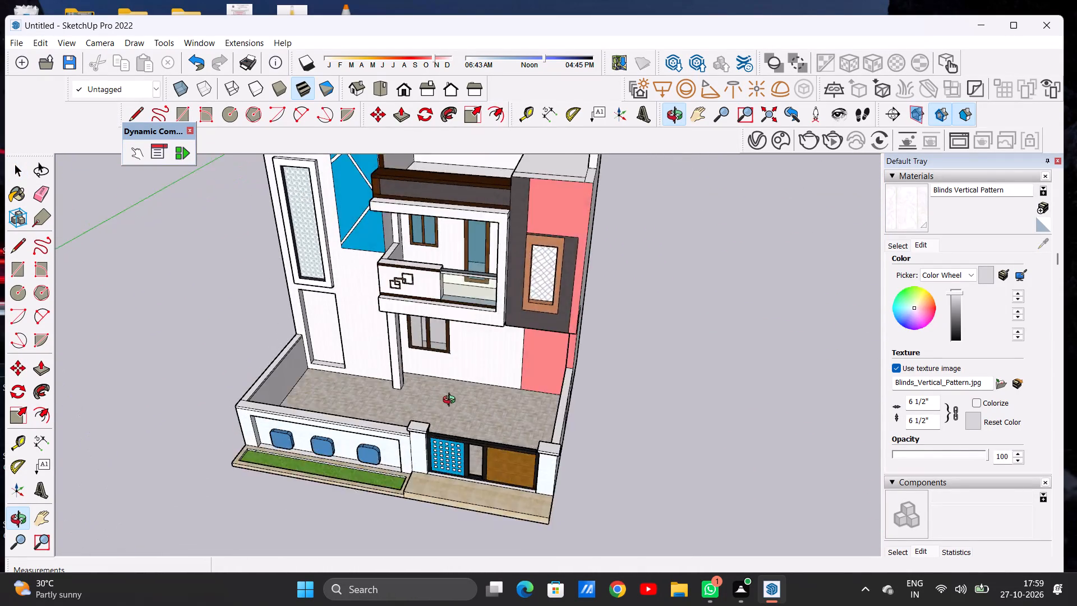
middle_click_drag(452, 401, 504, 397)
scroll(535, 361, "down", 13)
middle_click_drag(510, 408, 493, 308)
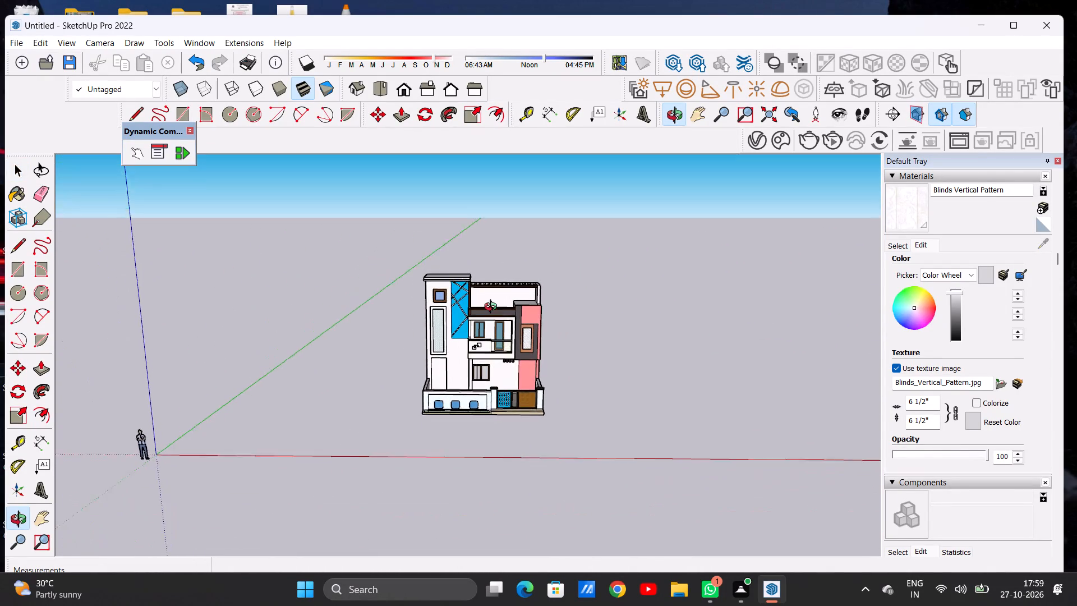
middle_click_drag(493, 308, 490, 300)
Place 3D text "NAKSHA MART", 2' high and extruded 1', on the dark parapet band above the balcony.
scroll(528, 337, "up", 9)
scroll(434, 248, "up", 8)
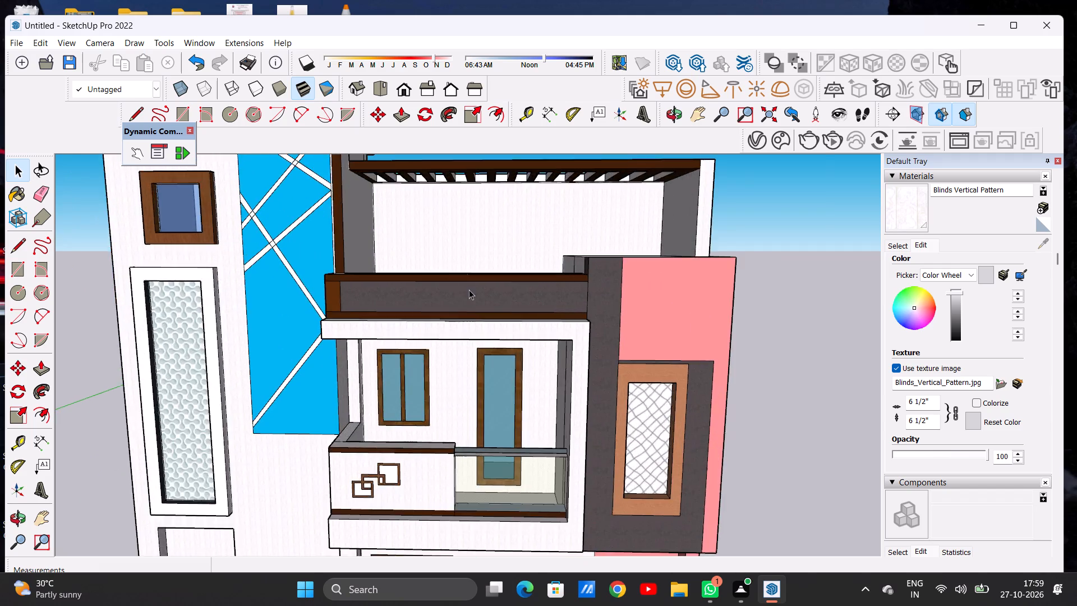
scroll(469, 290, "up", 2)
middle_click_drag(488, 308, 484, 290)
scroll(484, 290, "down", 2)
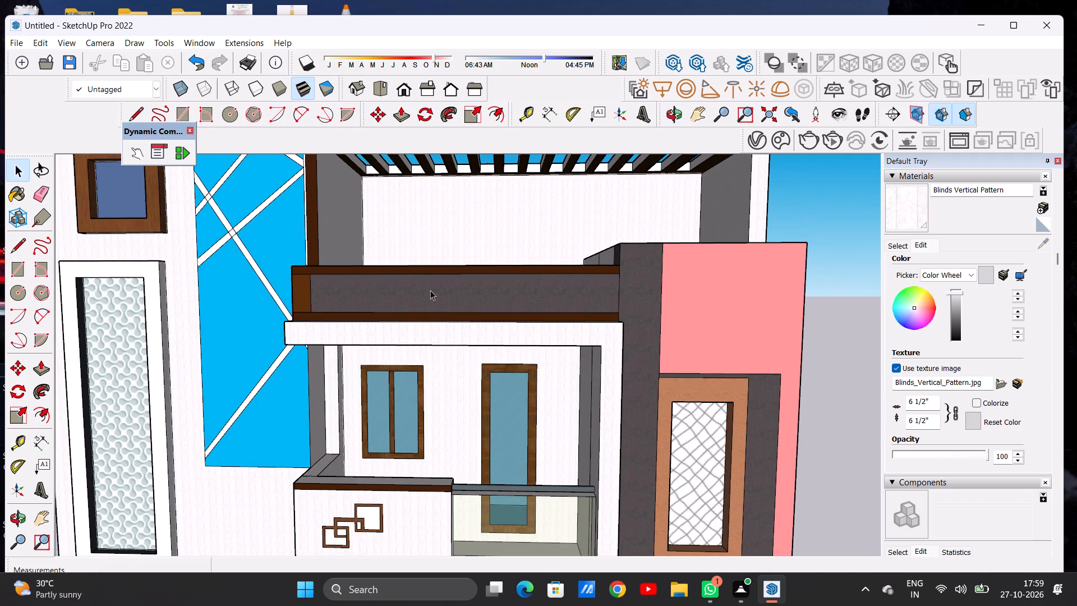
left_click(43, 491)
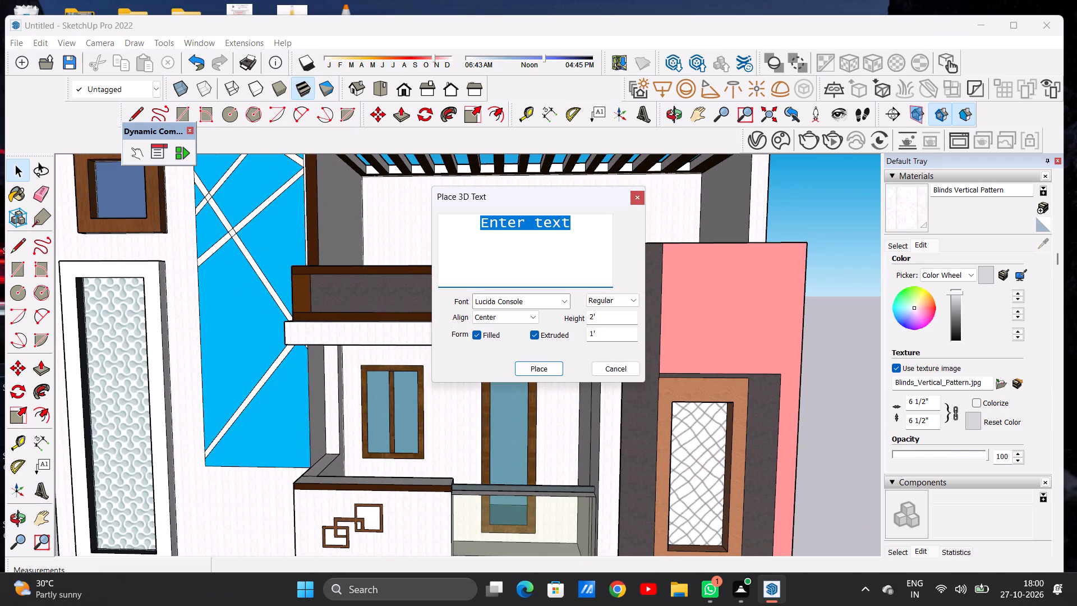
key("BackSpace")
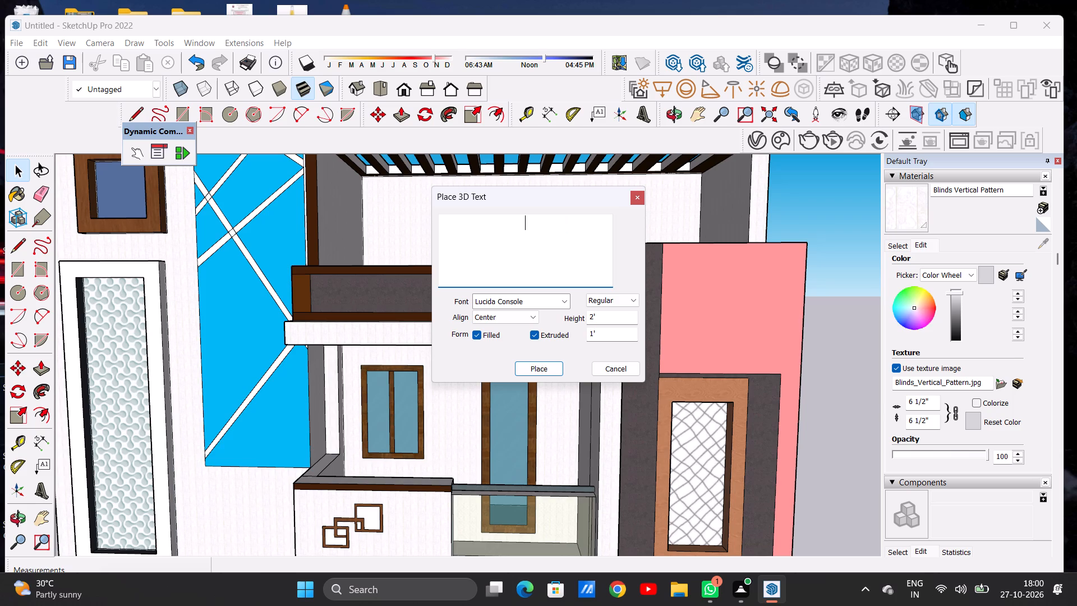
type("NA")
key("k")
key("s")
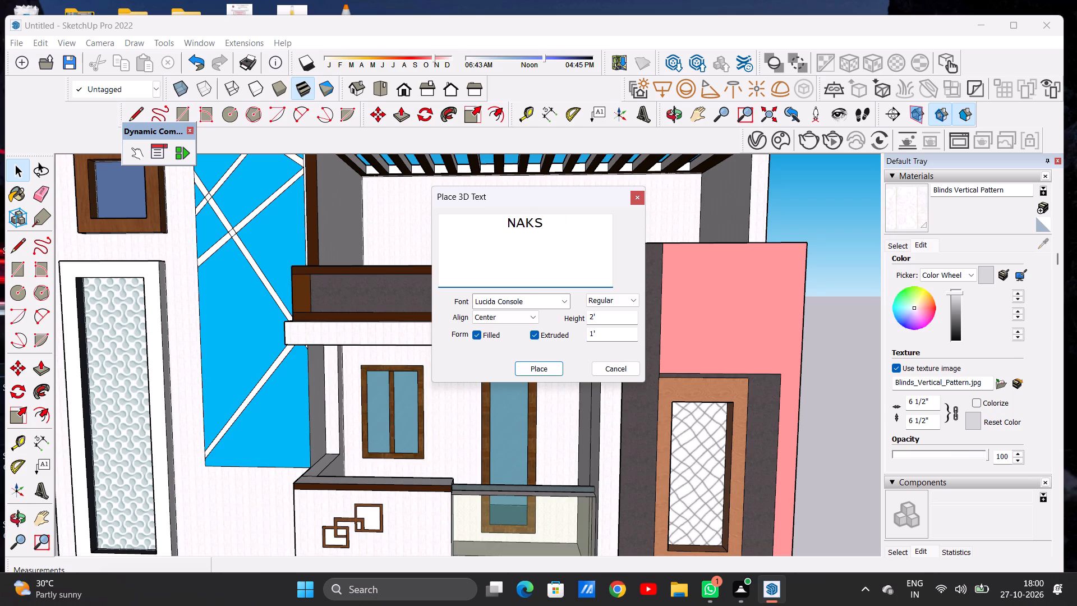
key("h")
key("a")
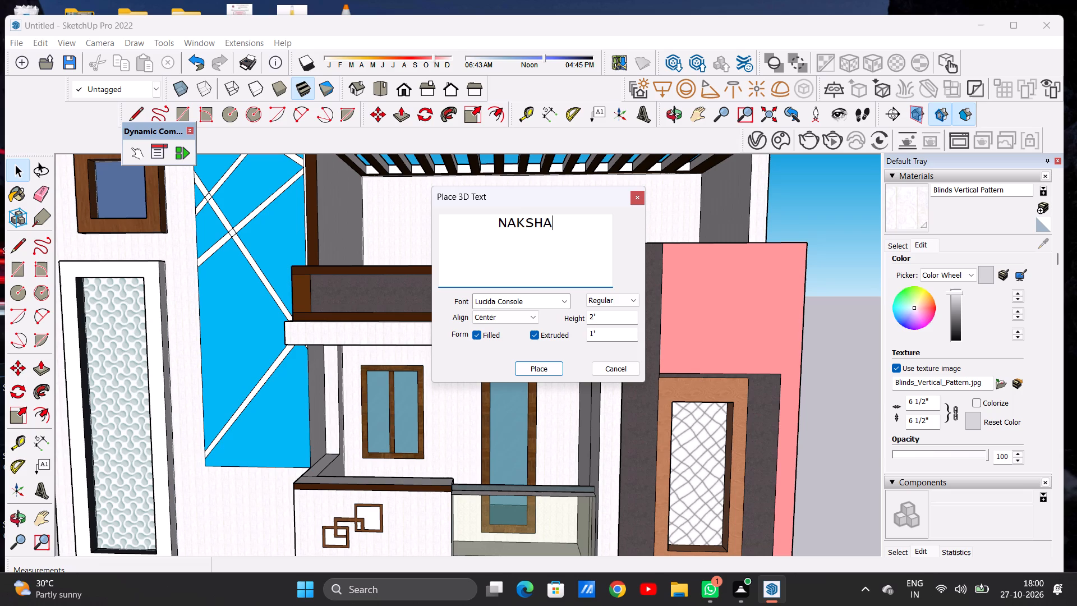
key("space")
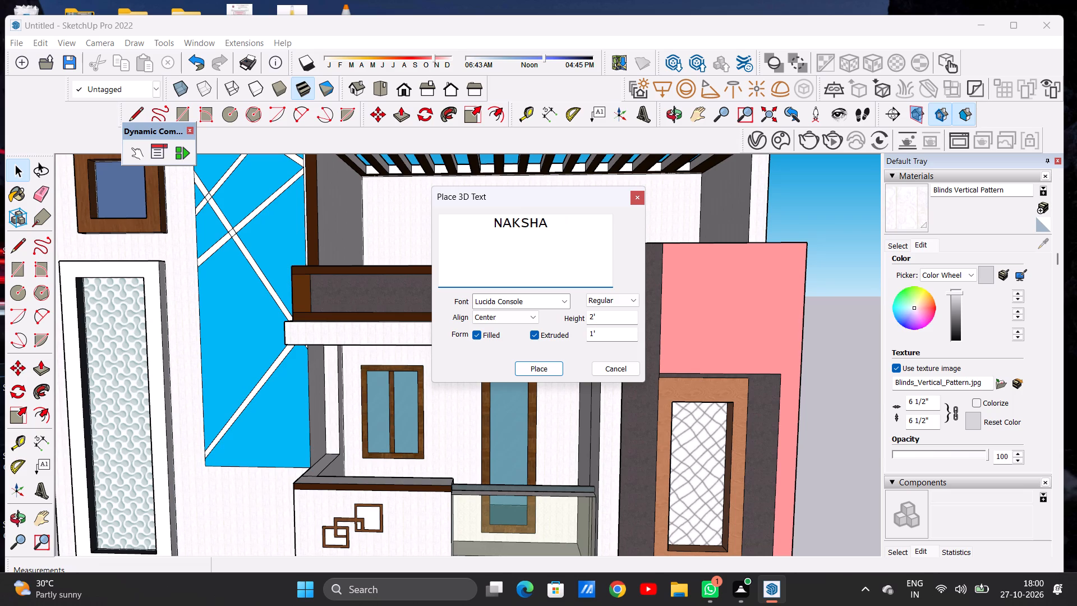
type("MART")
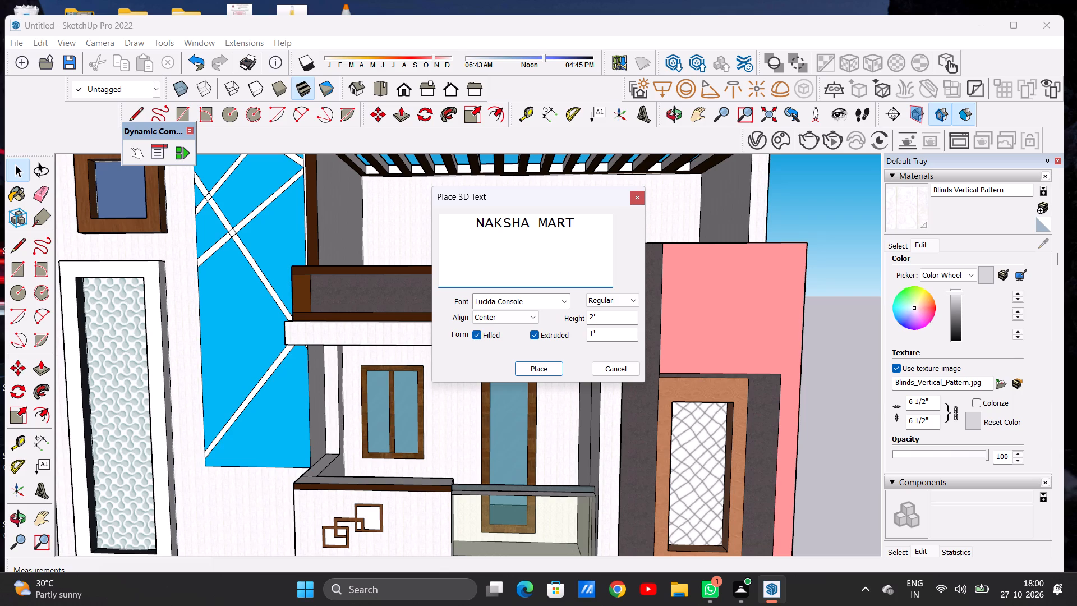
left_click(532, 366)
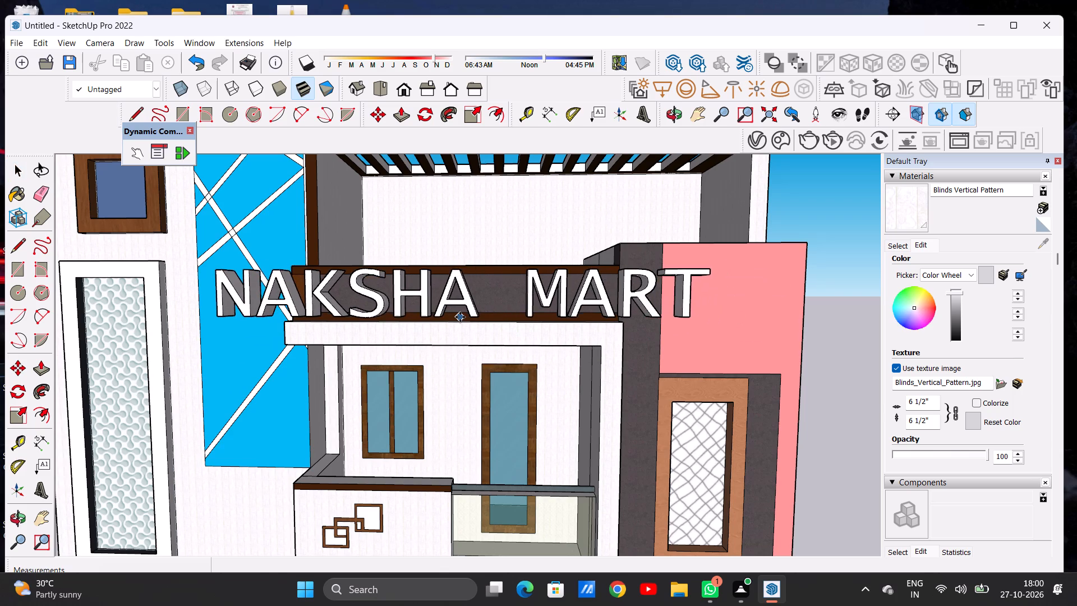
left_click(454, 316)
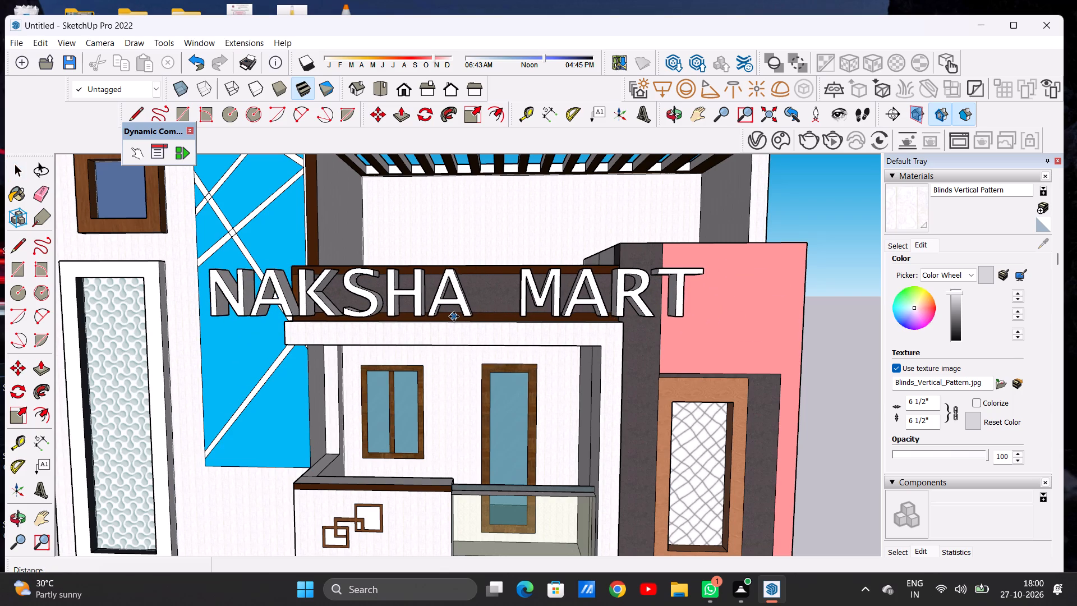
key("space")
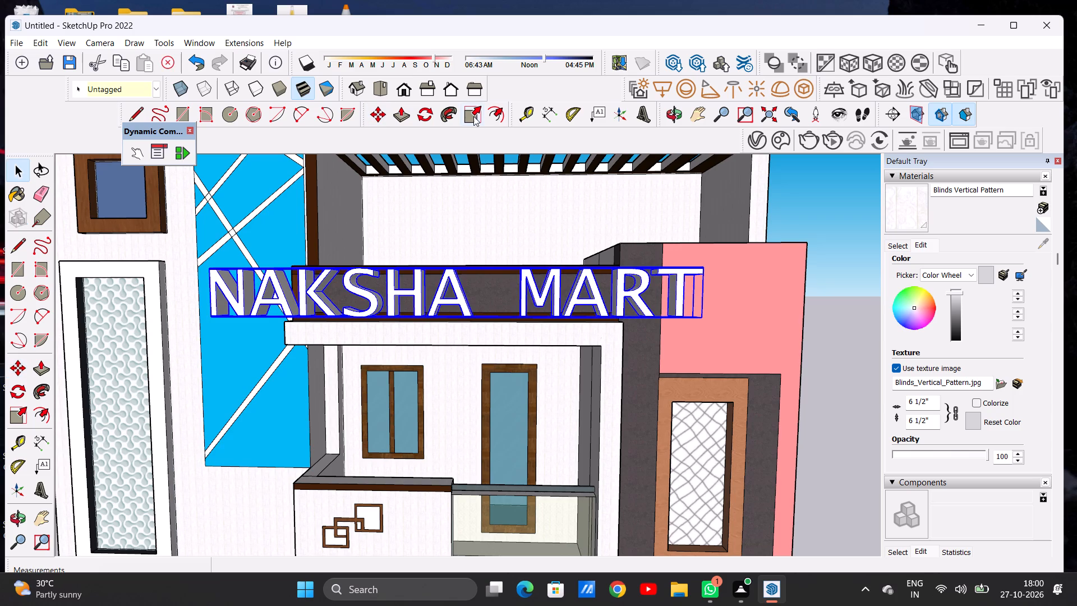
Scale the NAKSHA MART lettering narrower along the red axis, bringing its N end within the parapet band.
left_click(473, 116)
scroll(416, 224, "down", 2)
middle_click_drag(385, 246, 549, 331)
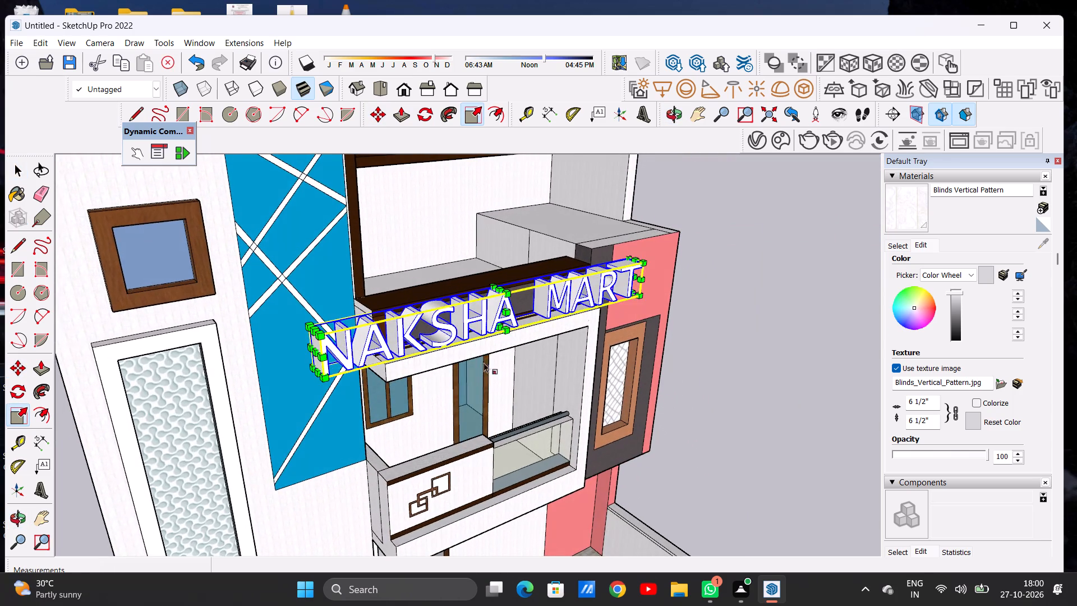
scroll(333, 351, "up", 4)
scroll(333, 351, "down", 1)
scroll(333, 351, "up", 1)
left_click(304, 354)
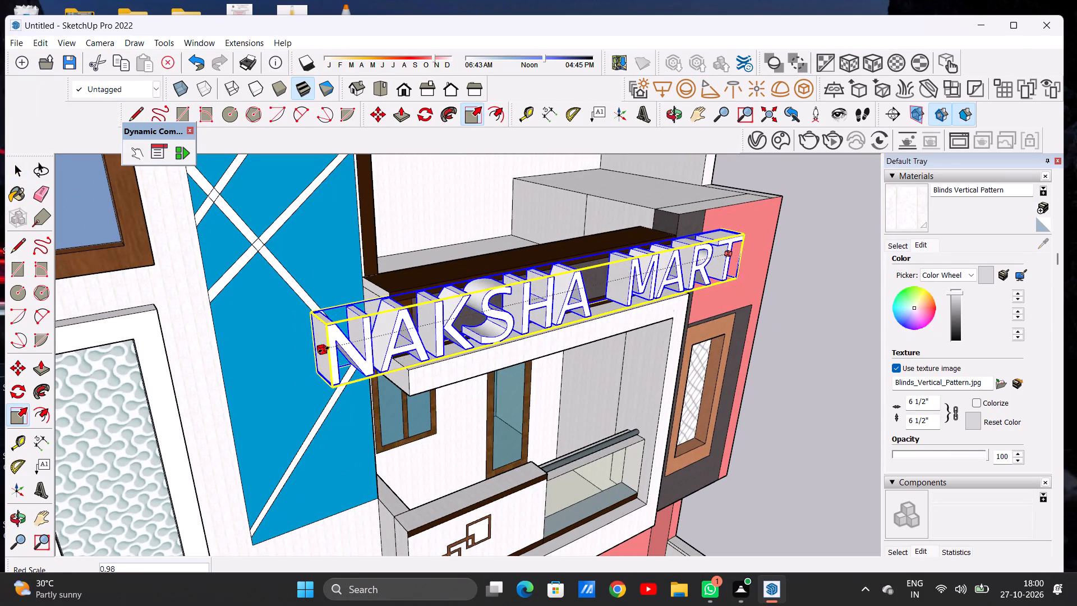
left_click(419, 327)
Scale the lettering narrower along the red axis from its T end to clear the dark vertical frame.
scroll(366, 330, "down", 4)
middle_click_drag(449, 349, 252, 296)
middle_click_drag(565, 311, 438, 319)
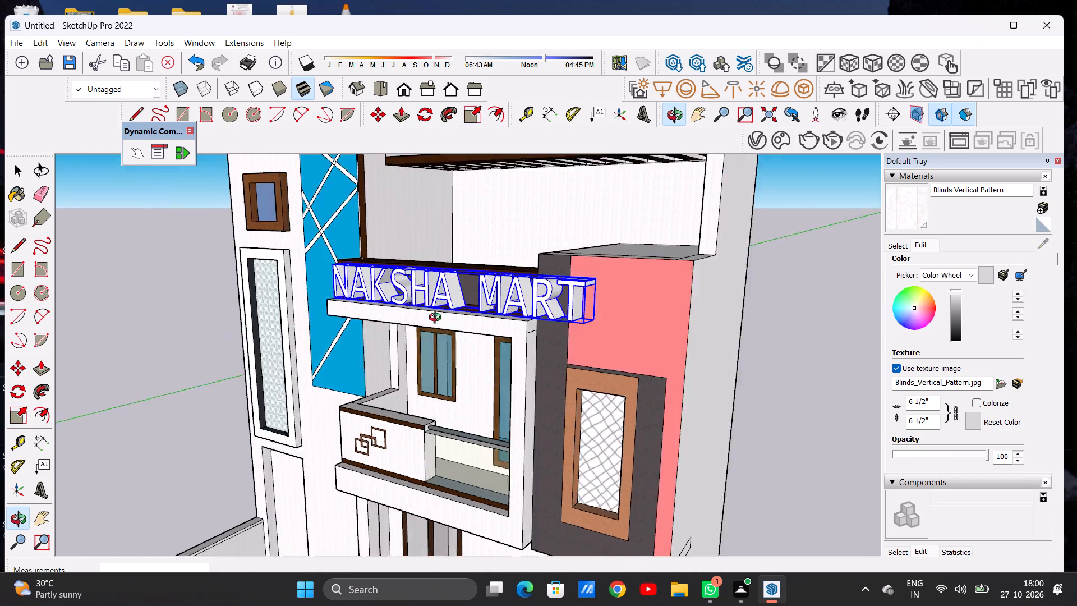
middle_click_drag(438, 319, 416, 336)
scroll(563, 329, "up", 6)
left_click(554, 319)
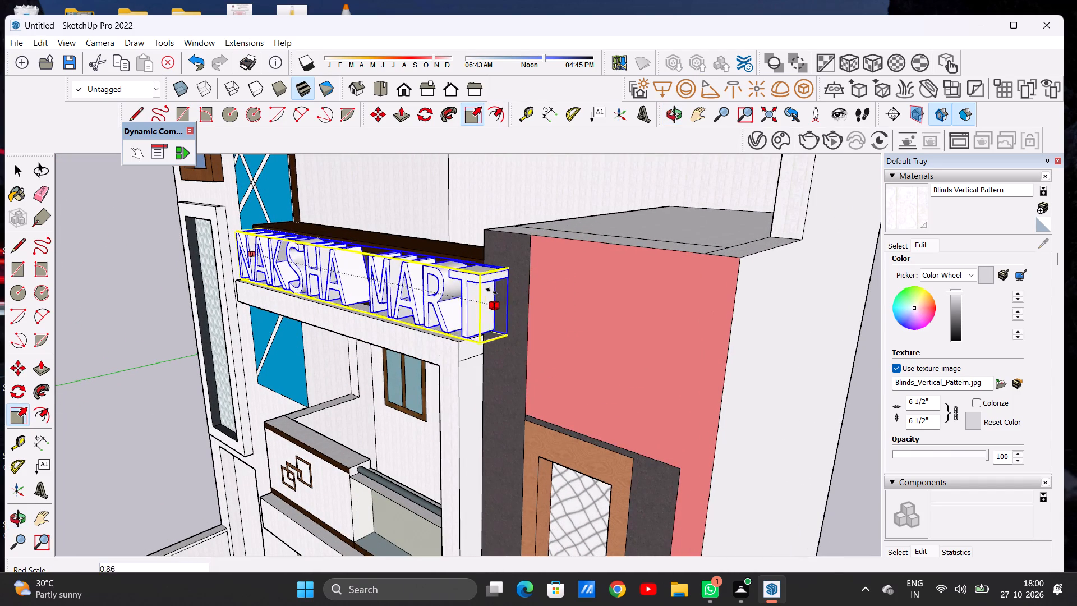
left_click(463, 274)
Scale the lettering's depth to 0.50 along the blue axis, thinning it towards the parapet face.
scroll(482, 281, "down", 4)
middle_click_drag(379, 313, 484, 290)
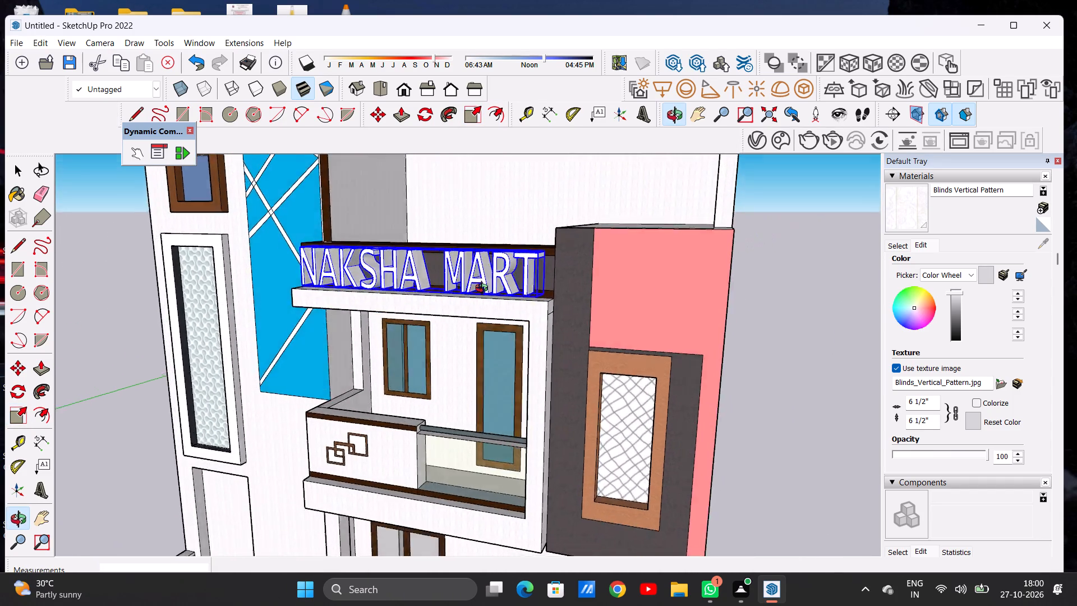
middle_click_drag(484, 290, 544, 285)
scroll(532, 294, "down", 1)
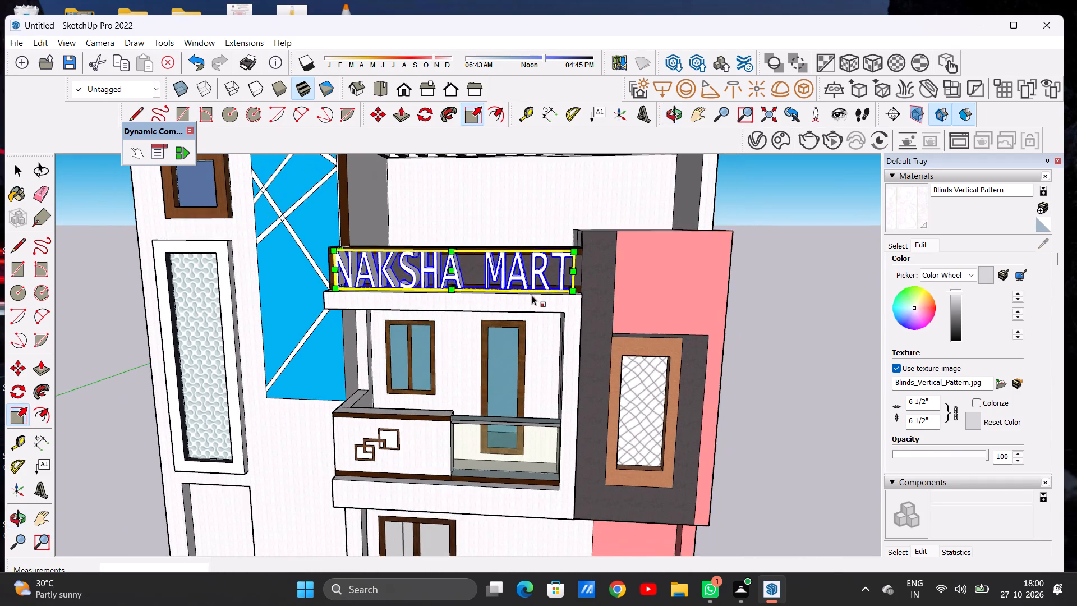
scroll(532, 295, "down", 1)
scroll(505, 278, "up", 4)
middle_click_drag(520, 266, 415, 387)
scroll(386, 333, "up", 2)
scroll(386, 333, "down", 1)
scroll(386, 333, "up", 3)
scroll(386, 333, "down", 1)
left_click(394, 324)
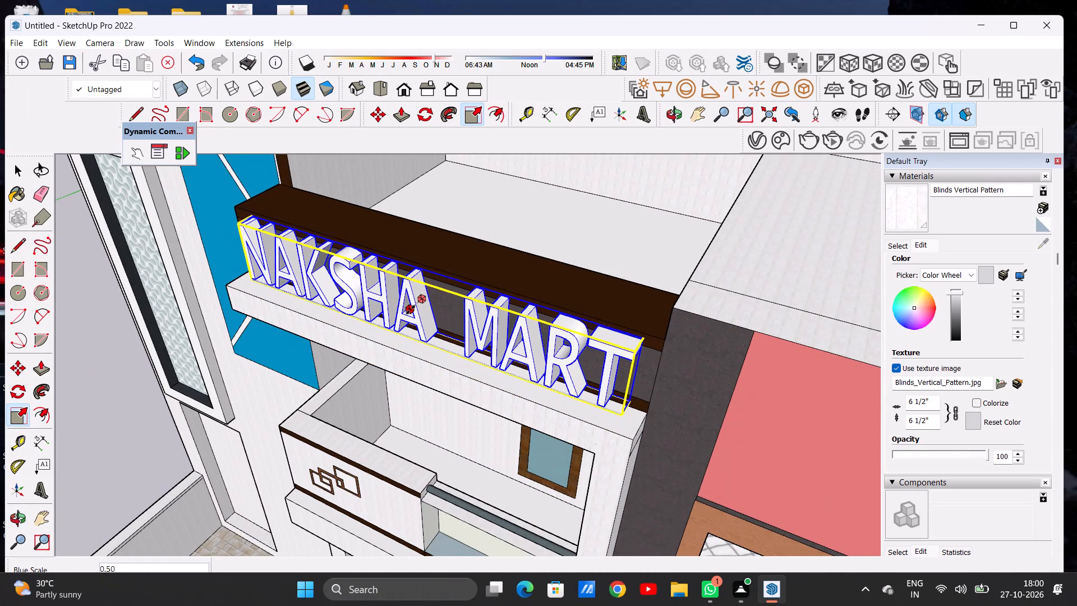
left_click(411, 309)
key("space")
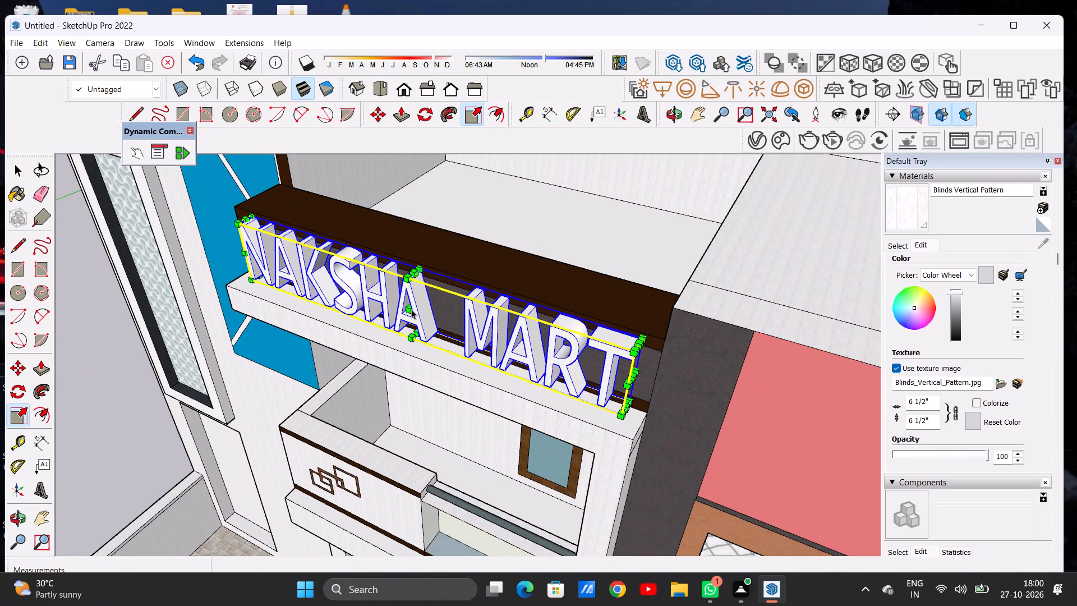
Deselect the lettering and examine its fit and depth on the parapet from above and in front.
scroll(423, 299, "down", 7)
middle_click_drag(447, 306, 517, 273)
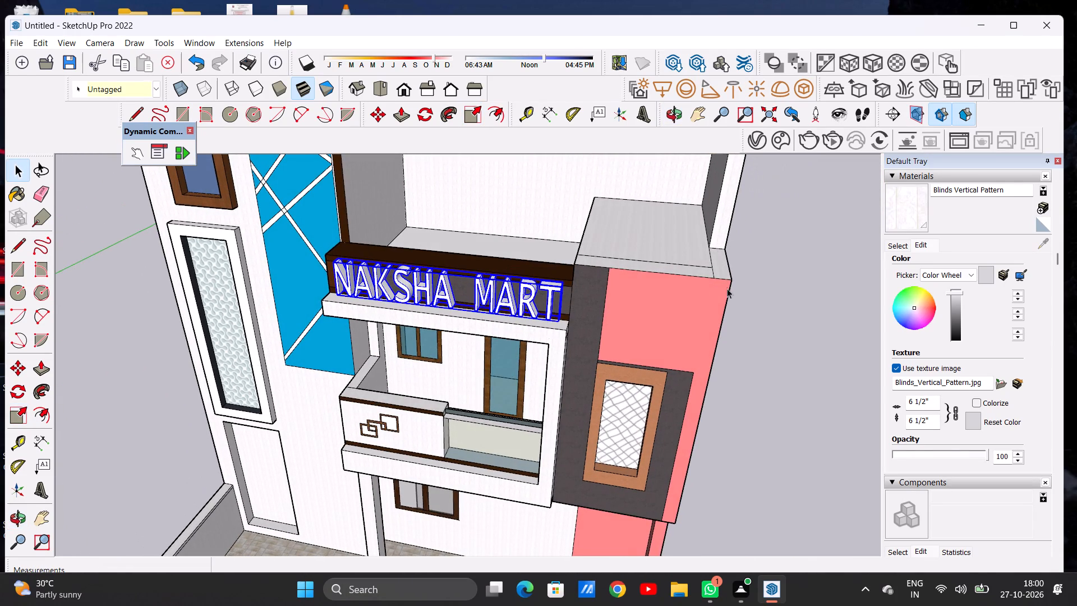
left_click(778, 285)
scroll(511, 307, "up", 7)
middle_click_drag(510, 289, 299, 362)
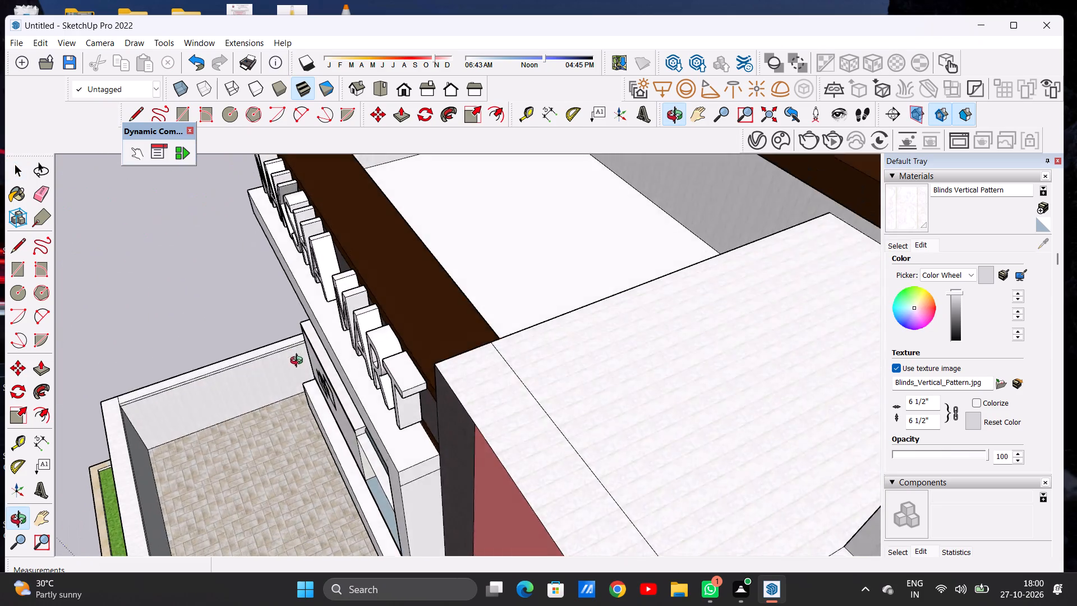
middle_click_drag(299, 362, 543, 232)
scroll(543, 243, "down", 4)
middle_click_drag(325, 261, 493, 235)
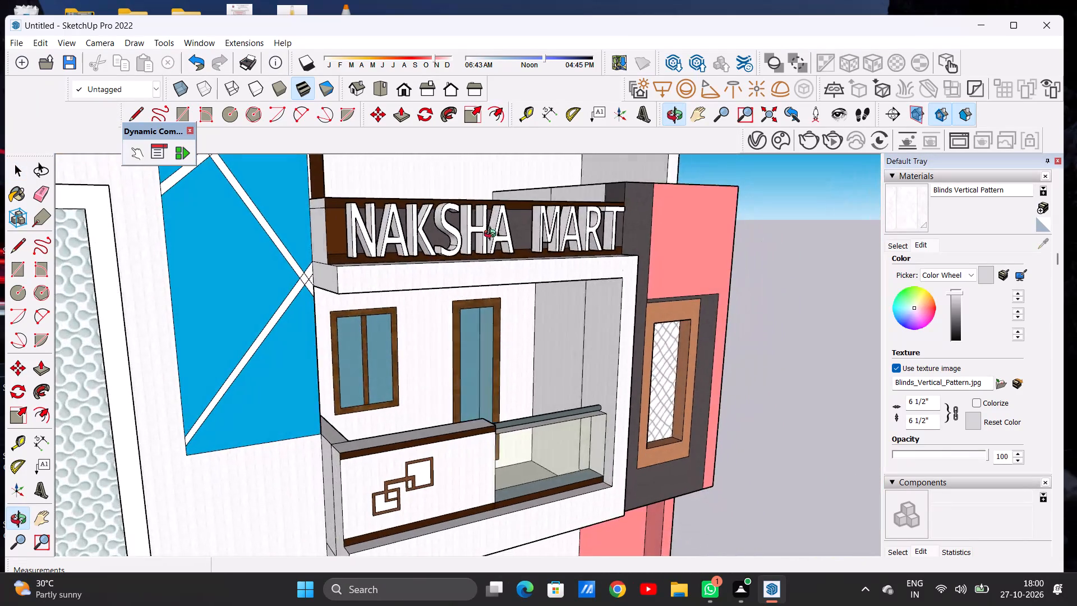
middle_click_drag(493, 235, 389, 258)
scroll(431, 245, "up", 5)
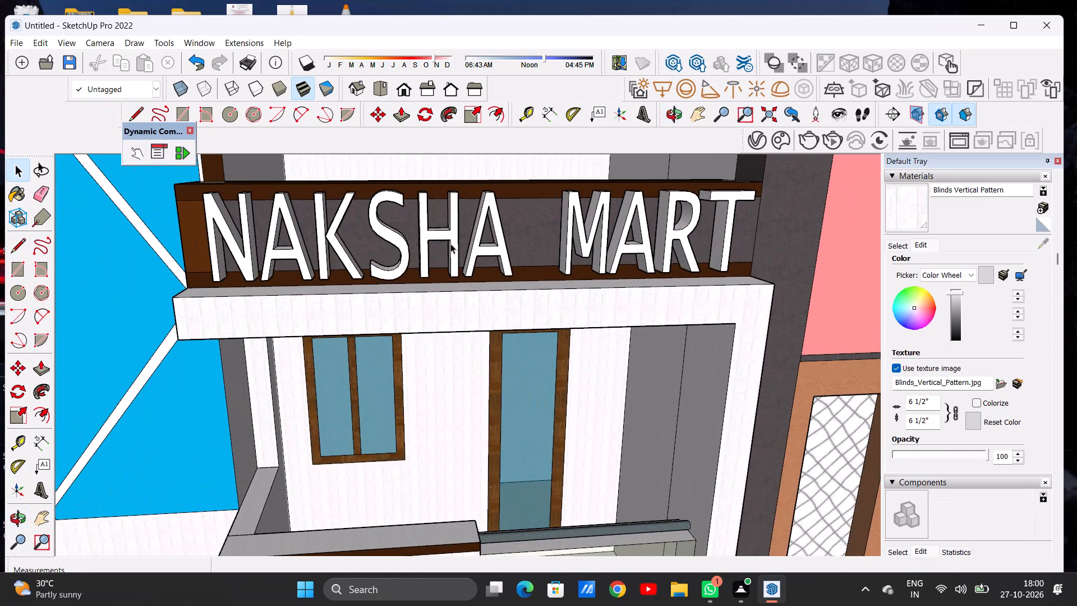
Scale the NAKSHA MART lettering's height to 0.80 along the green axis from its top edge.
left_click(452, 240)
middle_click_drag(463, 219, 294, 377)
scroll(416, 313, "down", 4)
middle_click_drag(432, 338, 482, 308)
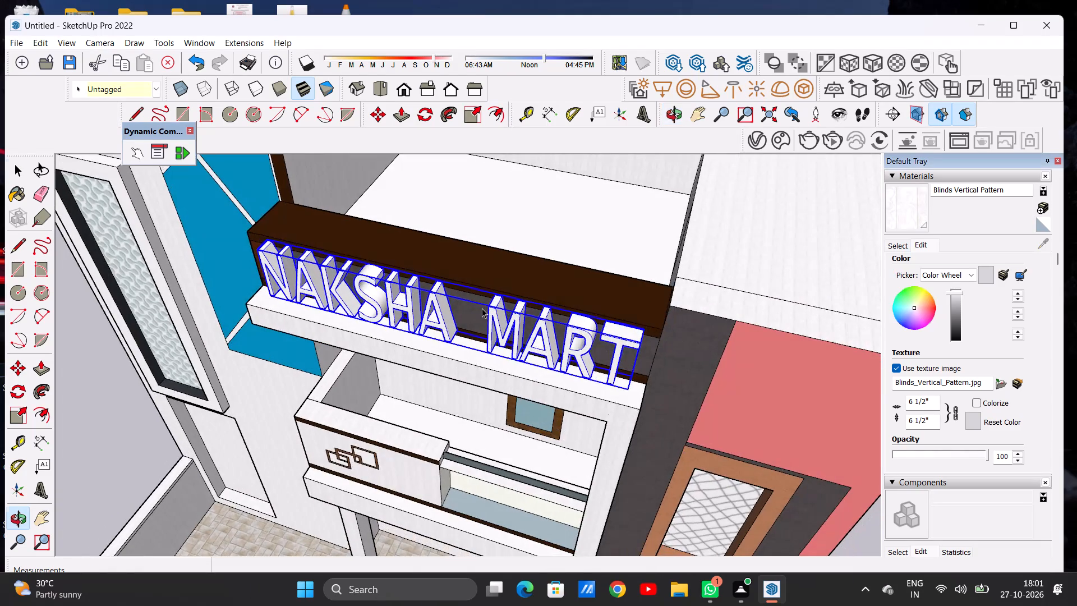
middle_click_drag(463, 322, 516, 224)
scroll(466, 287, "down", 4)
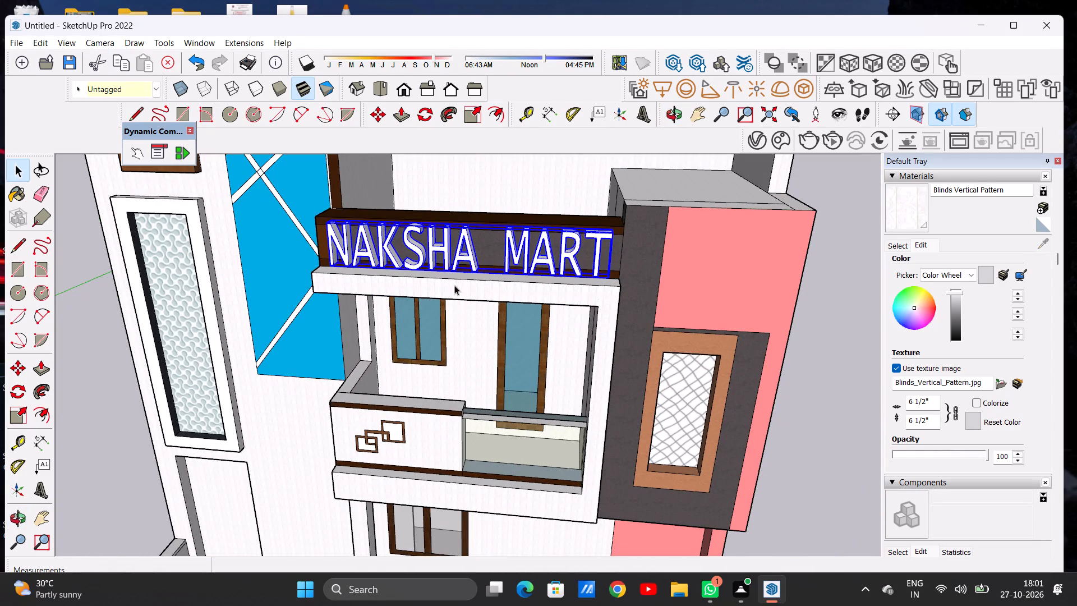
left_click(472, 108)
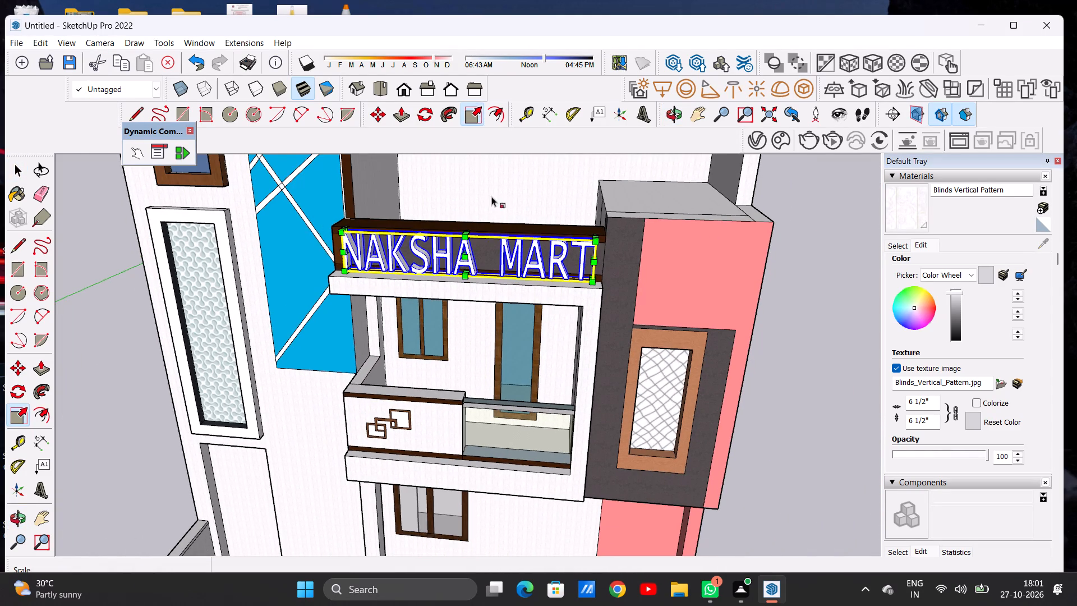
middle_click_drag(458, 242, 435, 292)
scroll(452, 279, "up", 5)
left_click(468, 241)
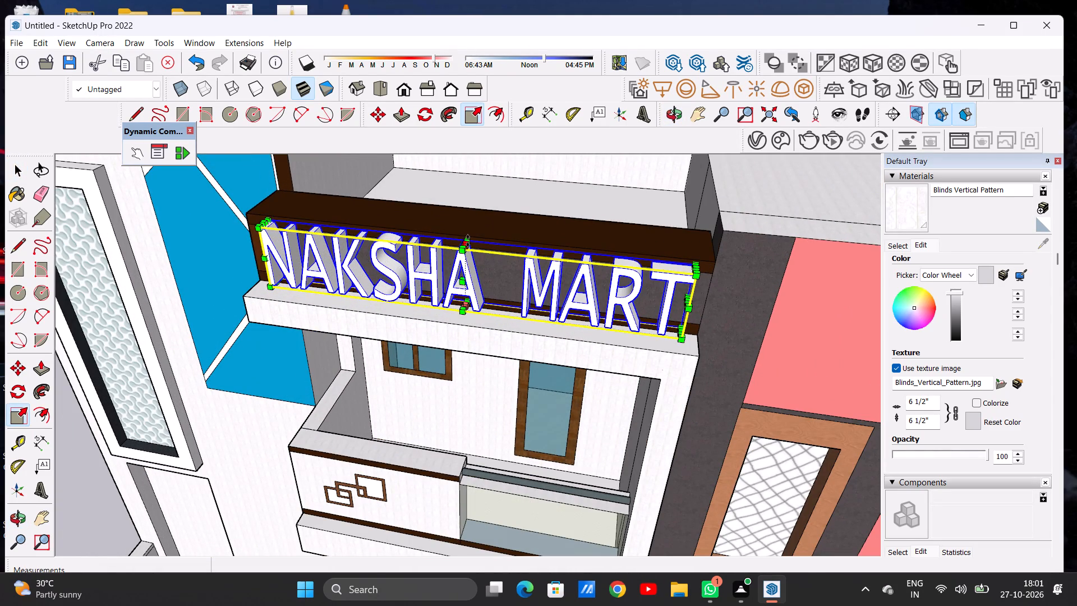
left_click(469, 258)
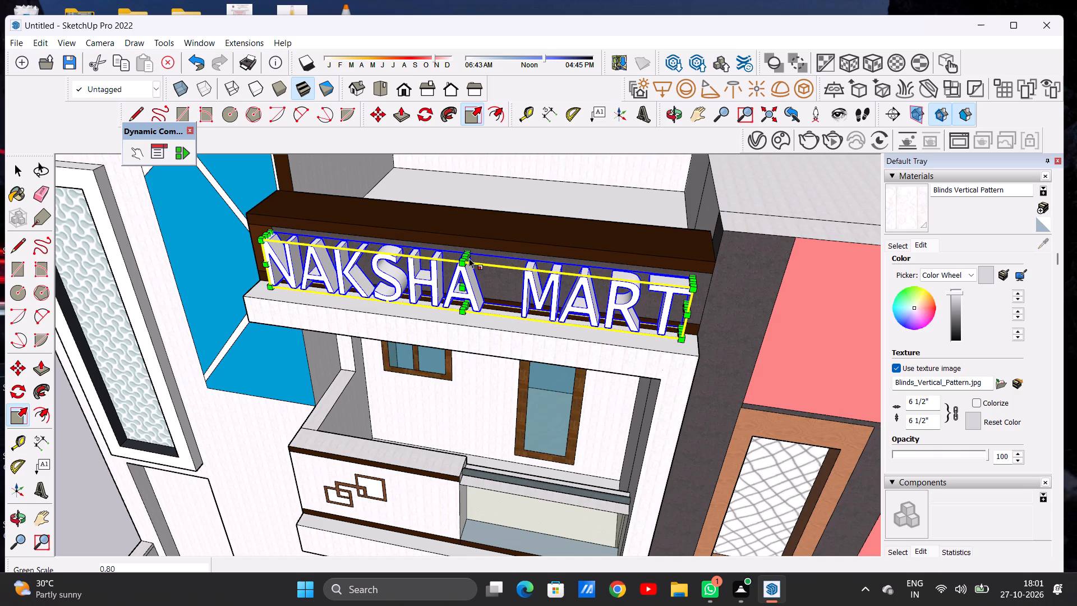
key("space")
Examine the resized lettering on the parapet from the front.
scroll(504, 208, "down", 6)
middle_click_drag(485, 261, 520, 195)
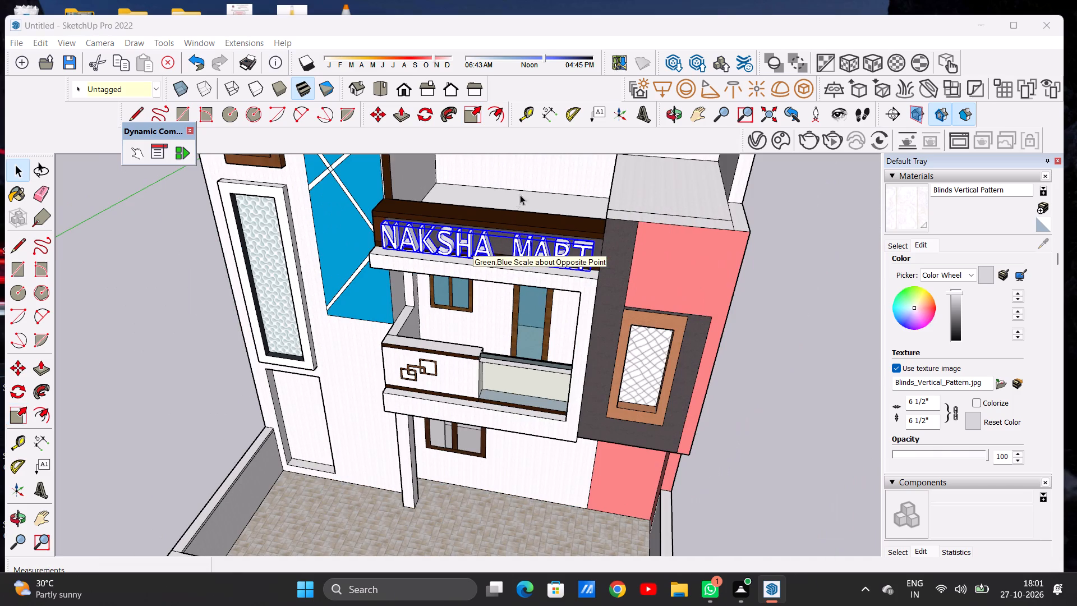
middle_click_drag(520, 195, 526, 185)
middle_click_drag(479, 266, 513, 206)
scroll(493, 219, "up", 7)
scroll(480, 229, "down", 6)
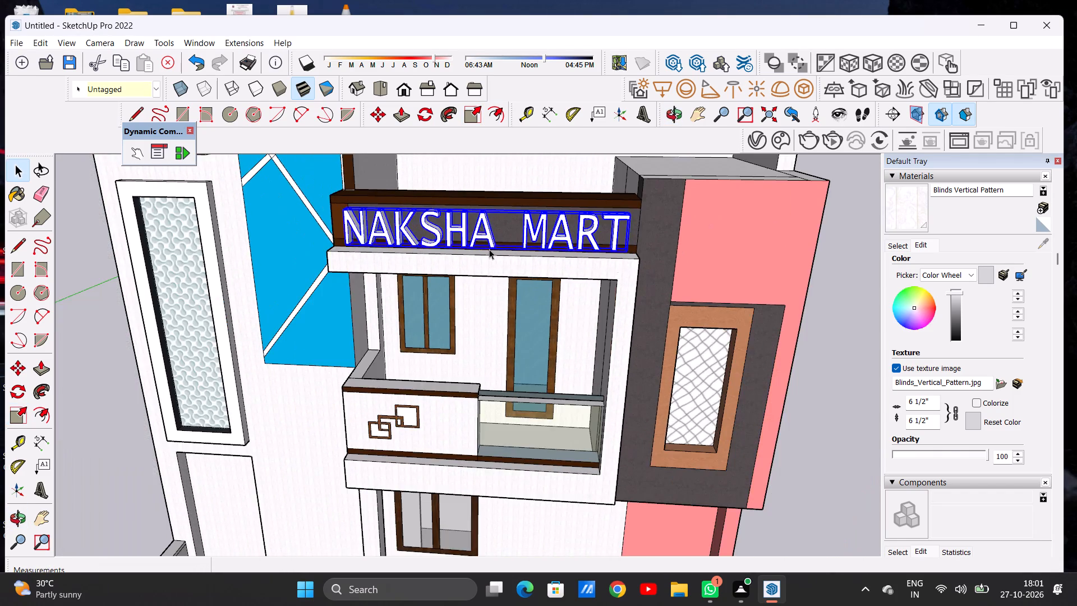
Scale the NAKSHA MART lettering's height down slightly along the green axis from its top edge.
middle_click_drag(493, 230, 500, 178)
middle_click_drag(482, 201, 381, 234)
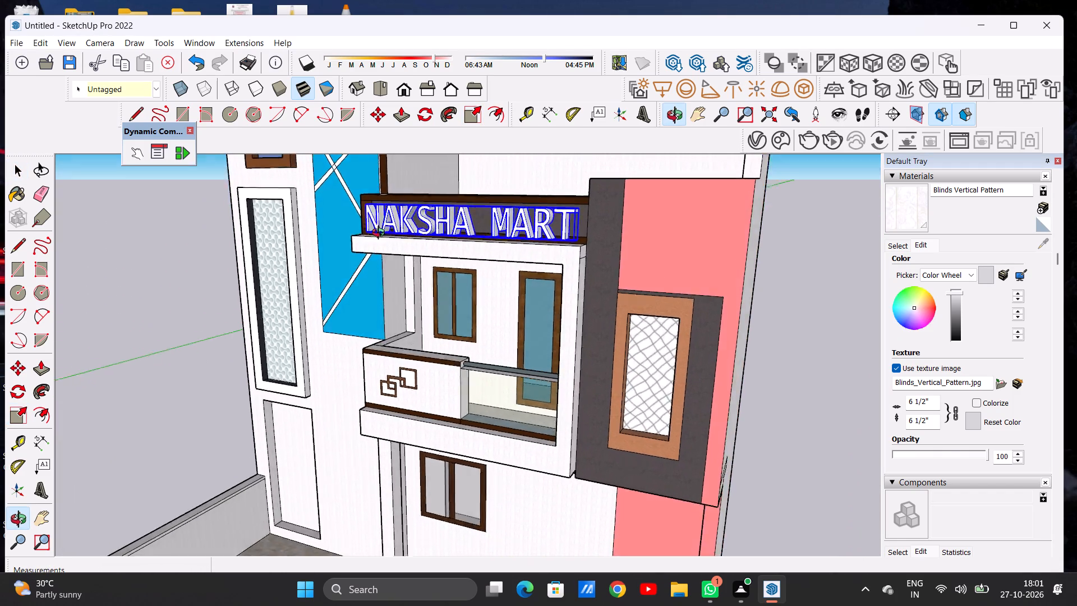
middle_click_drag(381, 234, 367, 355)
scroll(454, 281, "up", 7)
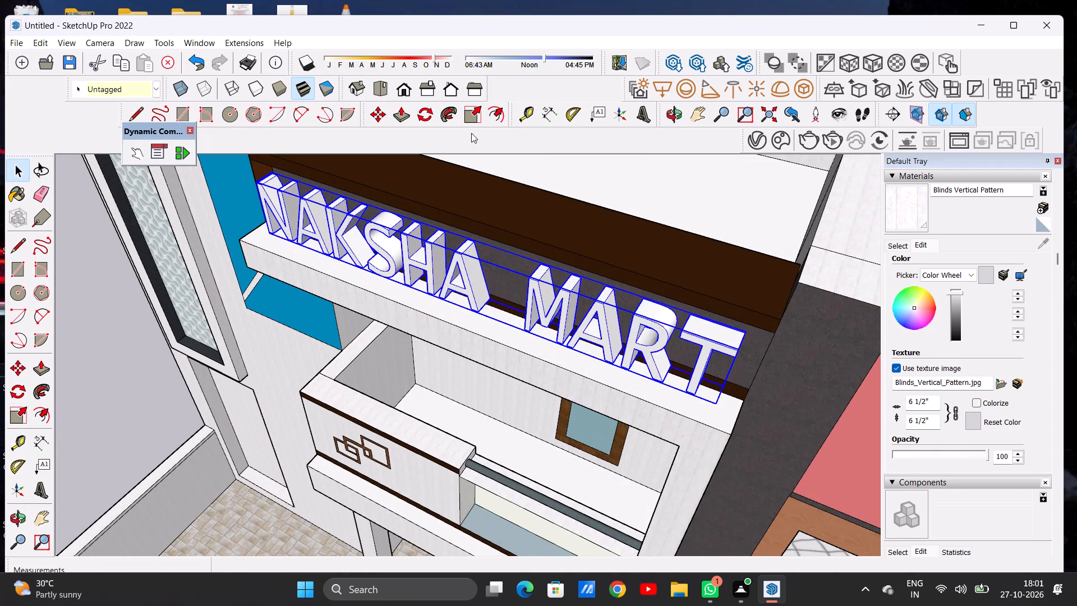
left_click(469, 119)
left_click(465, 244)
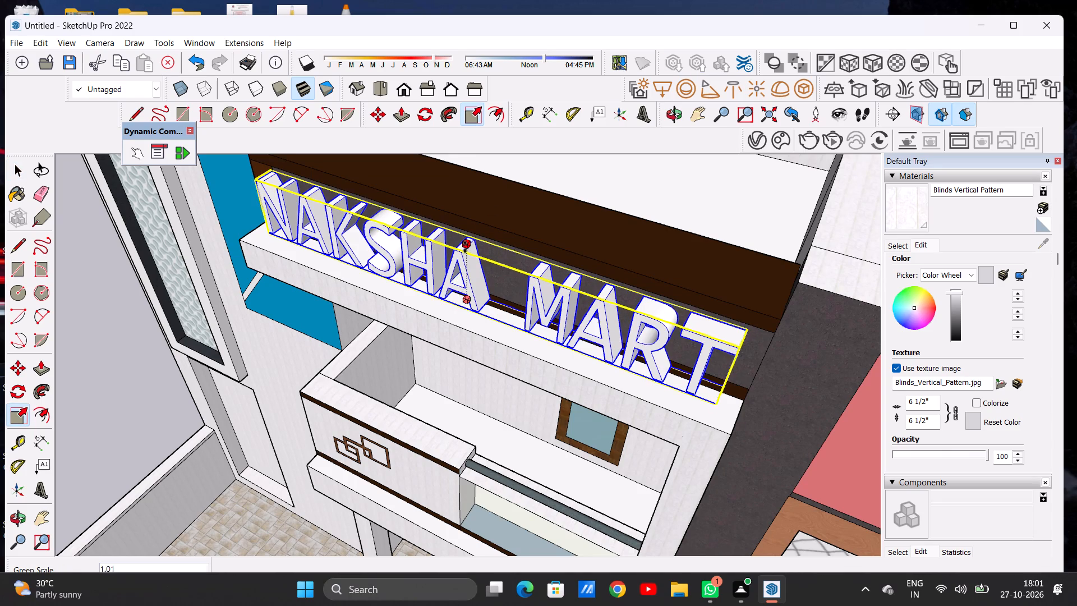
left_click(465, 255)
key("space")
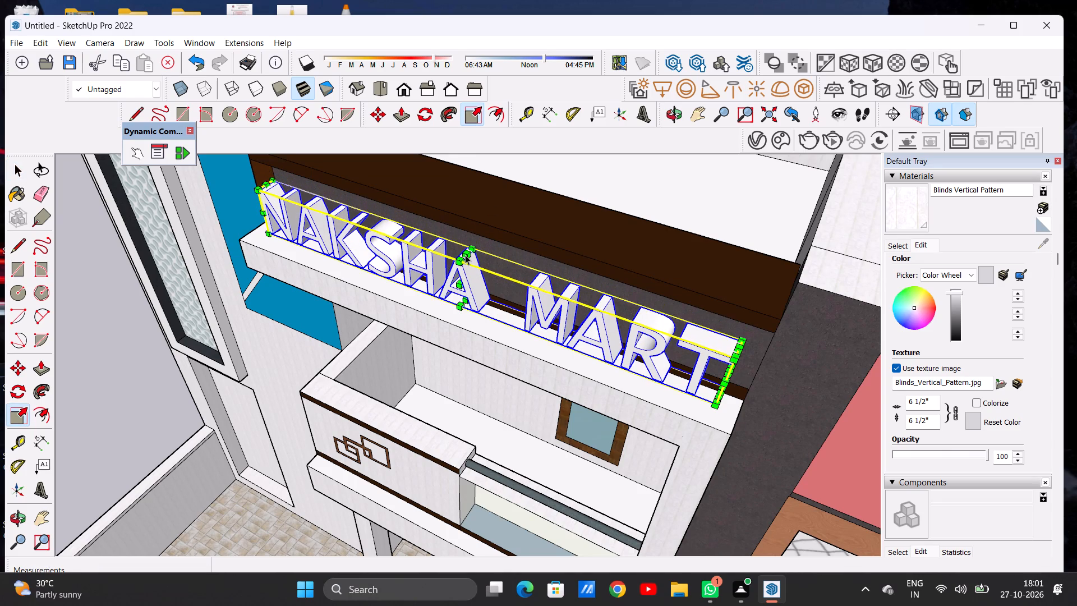
scroll(465, 255, "down", 12)
middle_click_drag(526, 288, 596, 163)
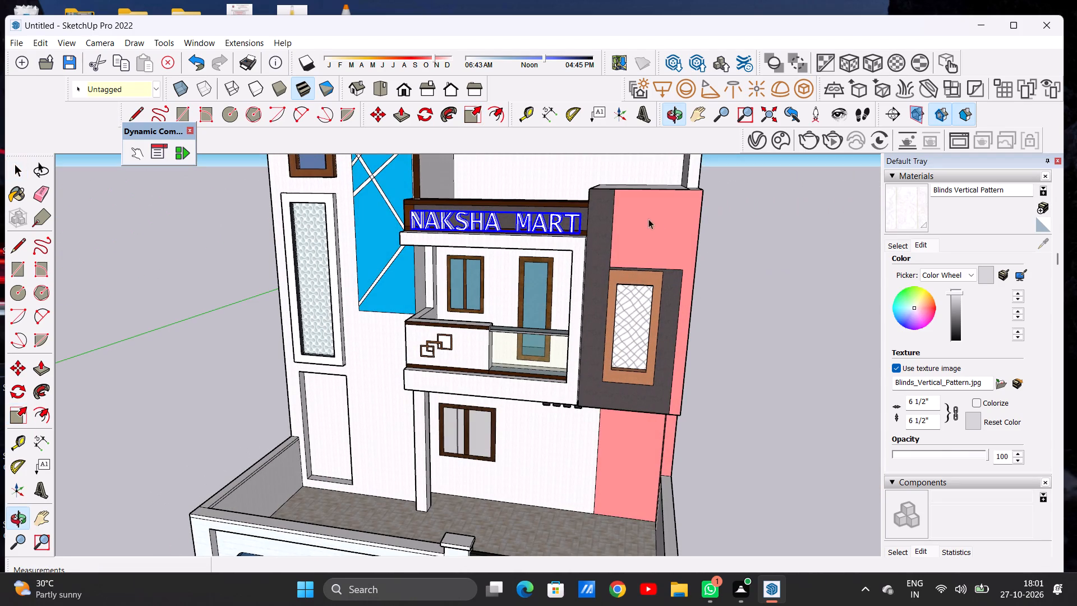
left_click(752, 227)
Move the NAKSHA MART lettering about 4 1/2" across the parapet face so it sits between the two brown bands.
scroll(531, 230, "up", 6)
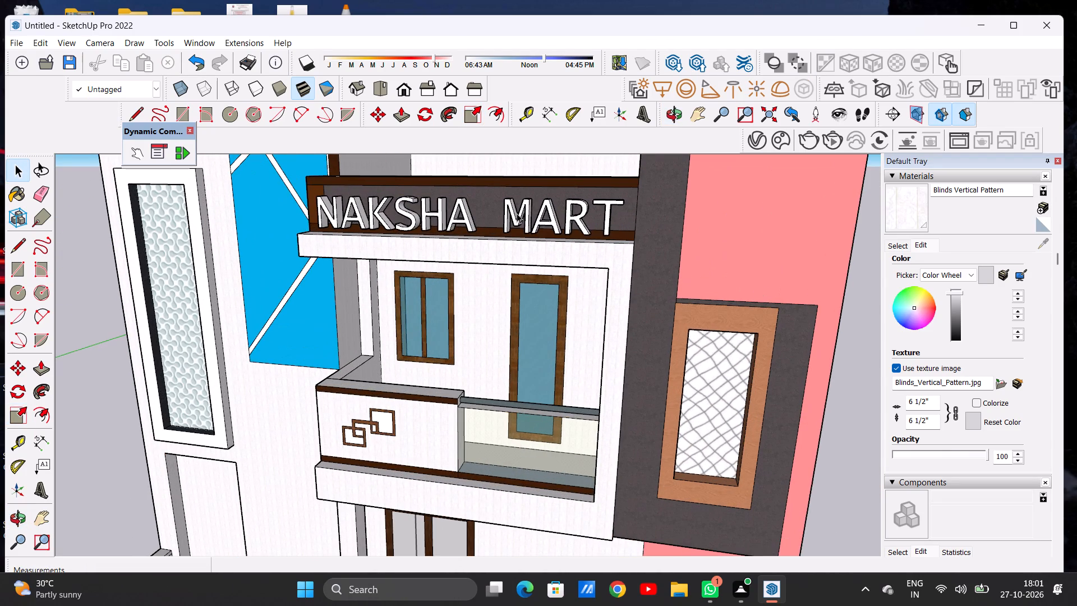
left_click(517, 213)
key("m")
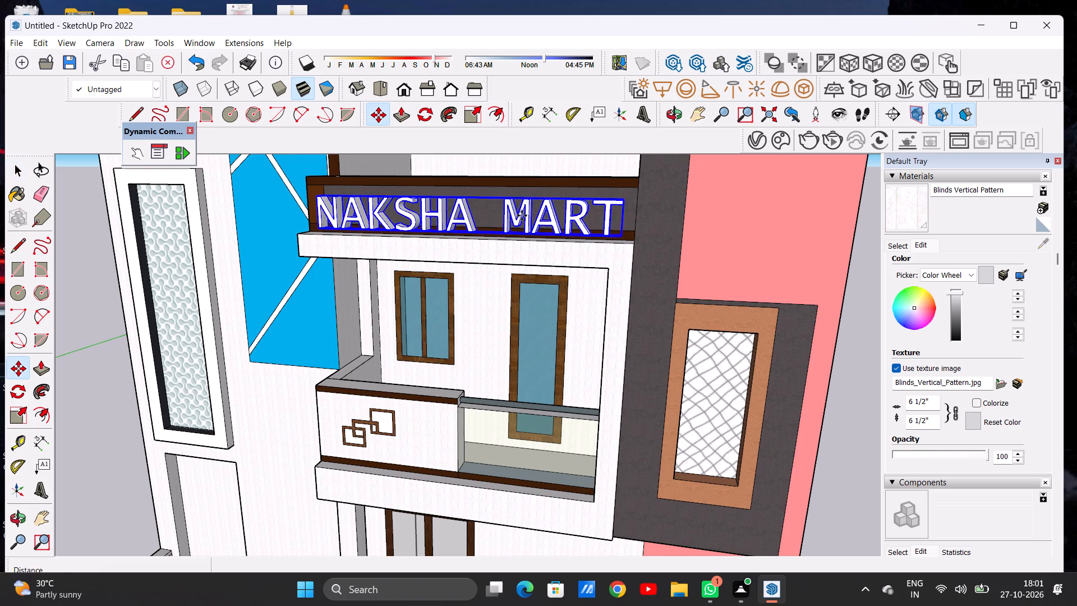
scroll(532, 216, "up", 3)
left_click(652, 194)
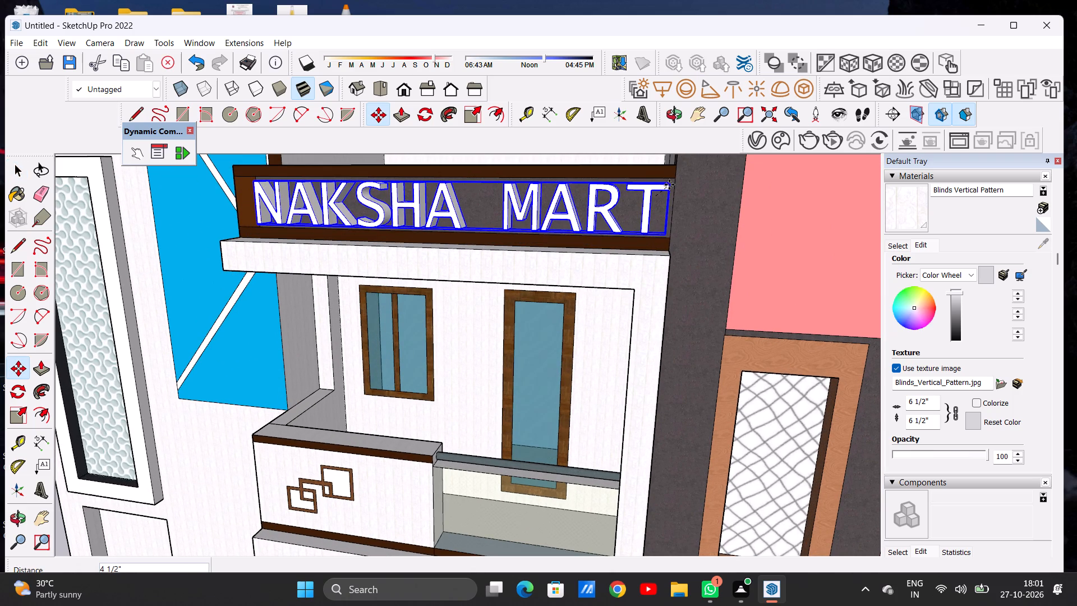
left_click(669, 185)
key("space")
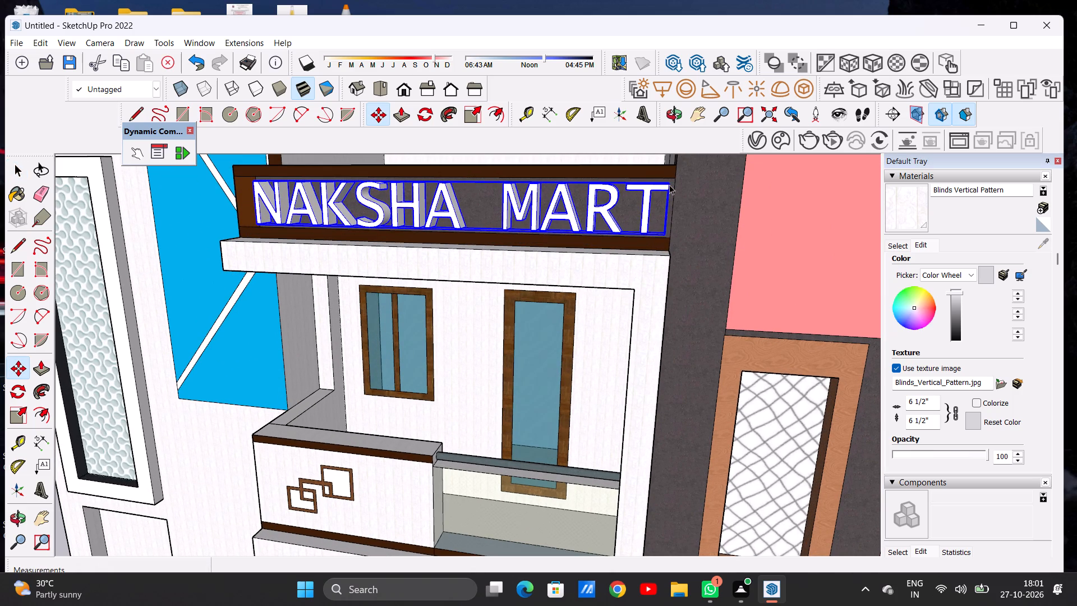
scroll(669, 185, "down", 11)
left_click(766, 222)
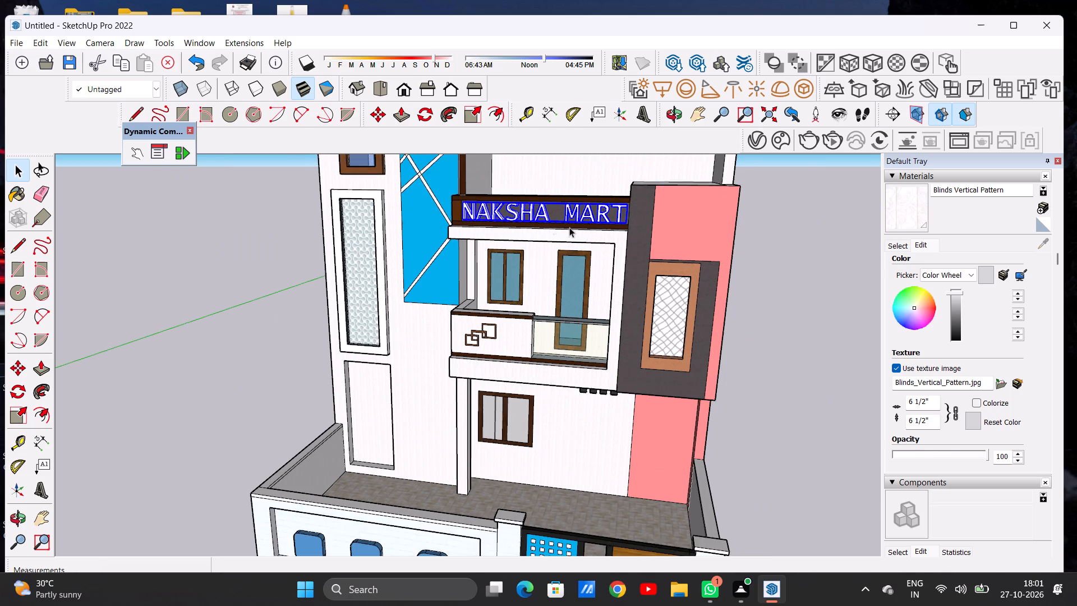
Examine the moved lettering's placement and depth on the parapet from the sides, from above and from the front.
scroll(544, 223, "up", 7)
middle_click_drag(462, 223, 662, 206)
scroll(443, 206, "up", 5)
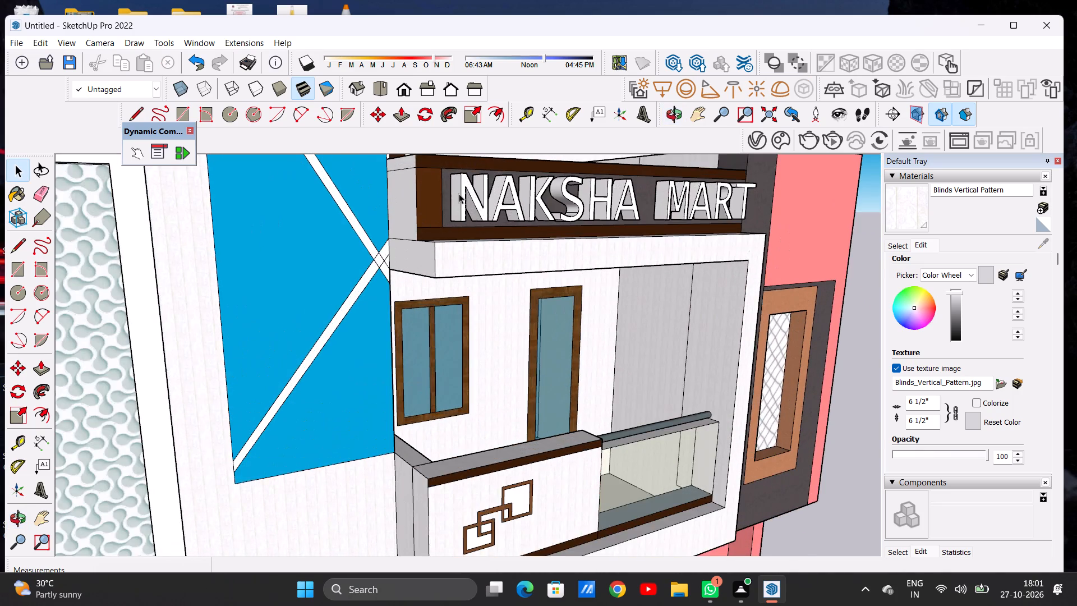
middle_click_drag(459, 194, 576, 347)
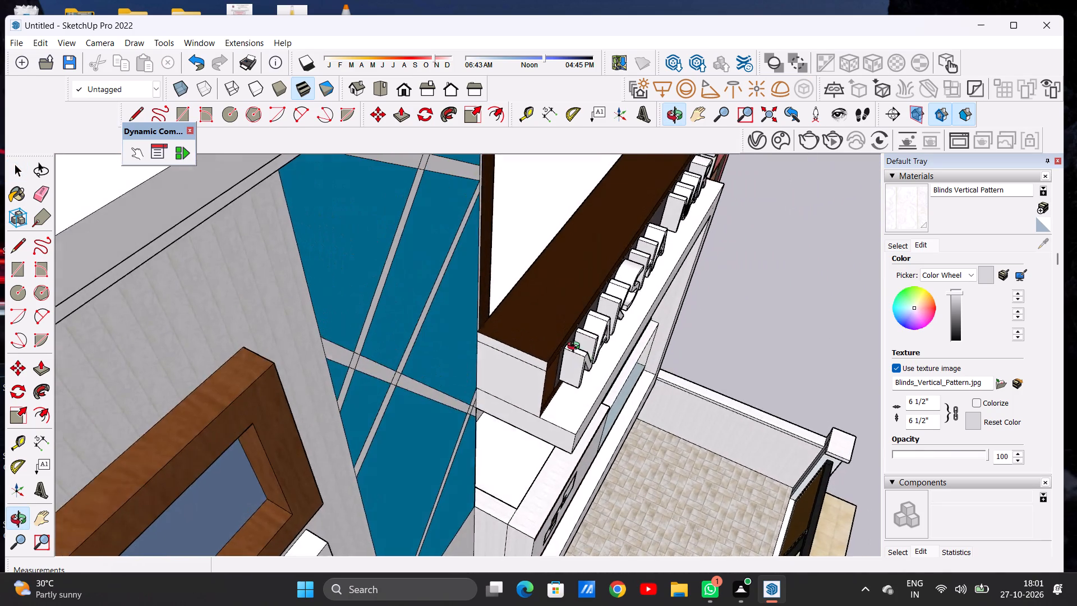
middle_click_drag(576, 347, 356, 227)
scroll(439, 250, "down", 1)
scroll(443, 253, "up", 1)
scroll(446, 255, "down", 12)
middle_click_drag(555, 288, 547, 283)
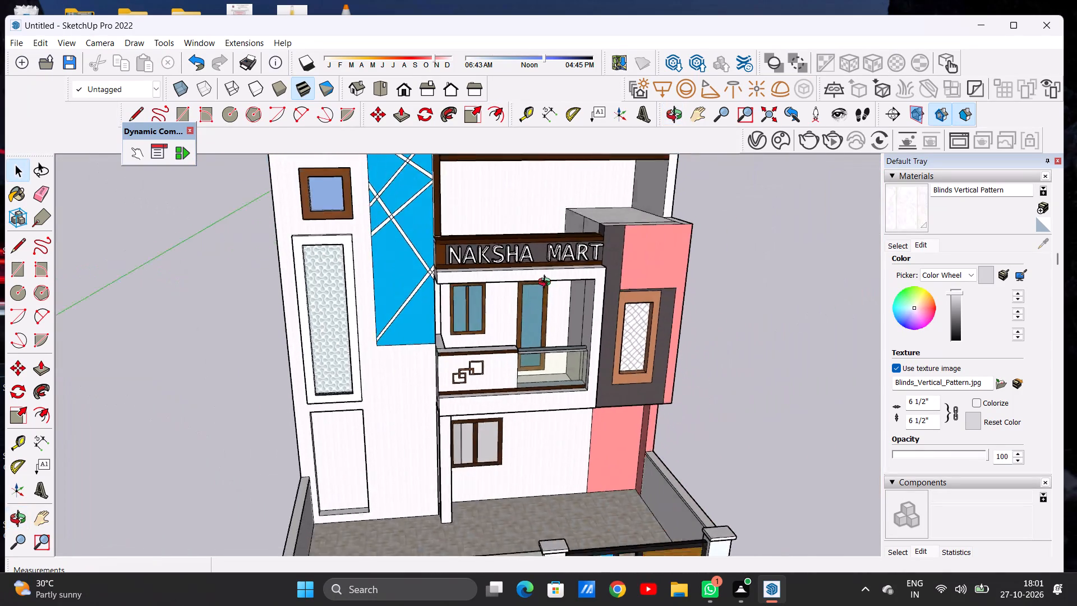
middle_click_drag(547, 283, 534, 235)
scroll(535, 251, "up", 2)
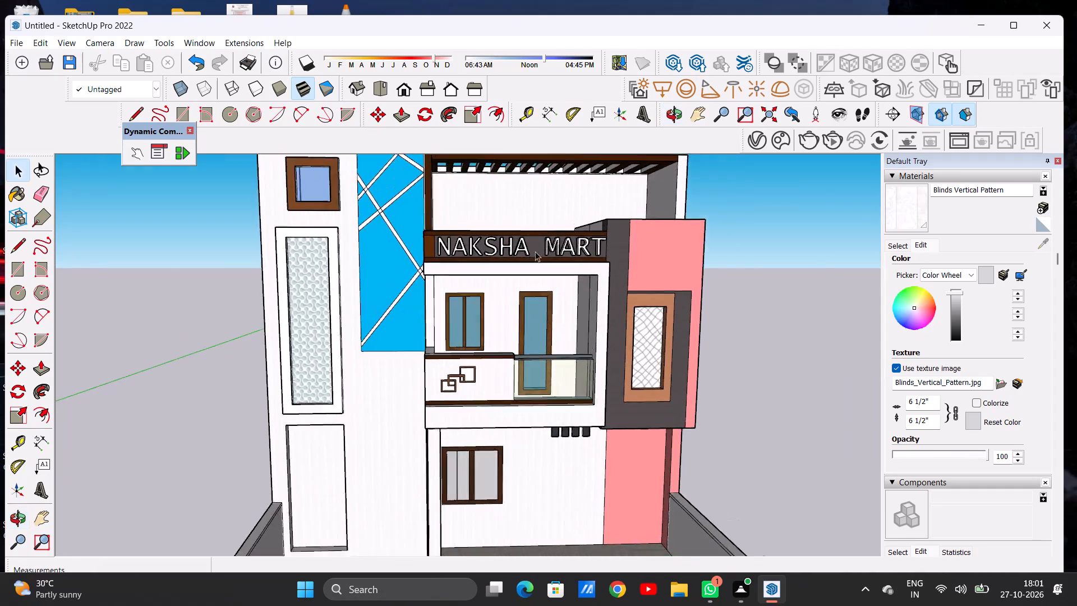
scroll(535, 251, "up", 4)
middle_click_drag(527, 252, 516, 245)
scroll(510, 247, "down", 11)
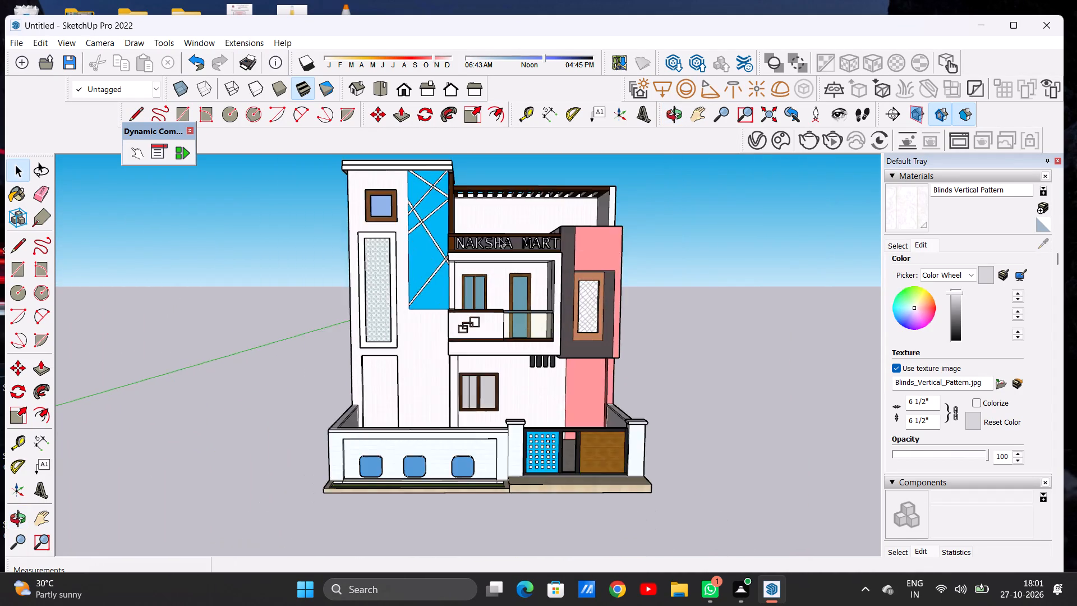
scroll(499, 238, "down", 4)
scroll(523, 239, "up", 13)
middle_click_drag(576, 242, 315, 391)
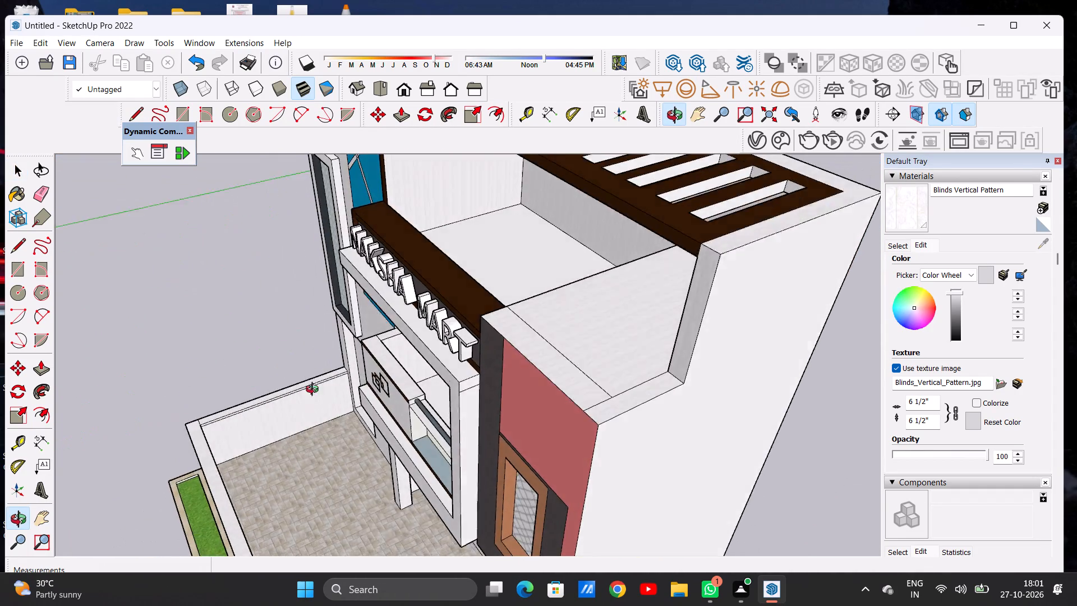
middle_click_drag(315, 391, 330, 411)
middle_click_drag(369, 423, 491, 429)
scroll(488, 423, "up", 6)
middle_click_drag(453, 252, 390, 268)
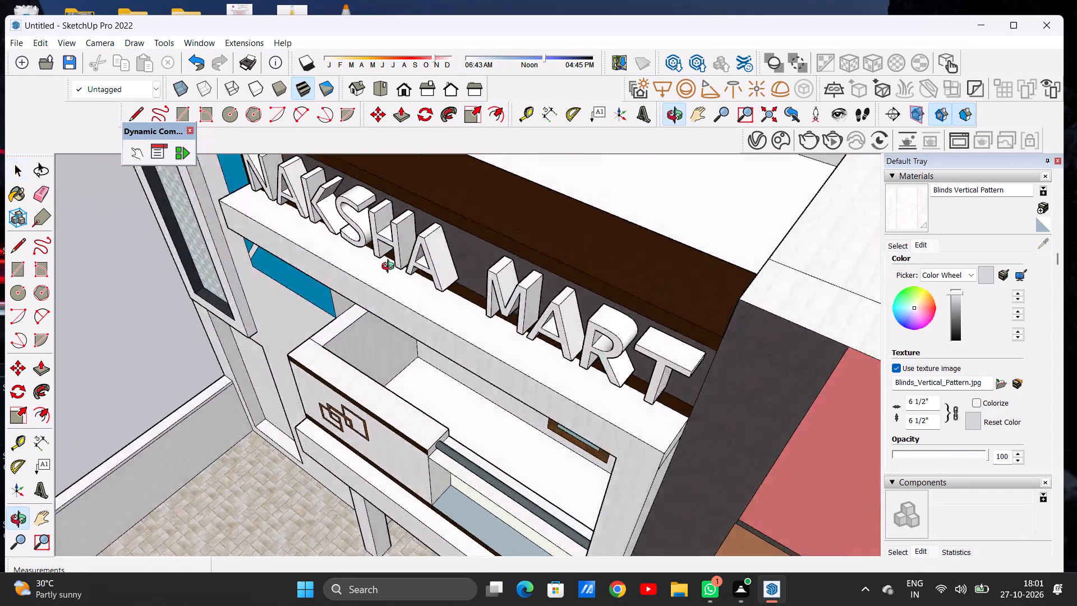
middle_click_drag(390, 268, 522, 260)
scroll(522, 260, "up", 1)
scroll(433, 267, "down", 12)
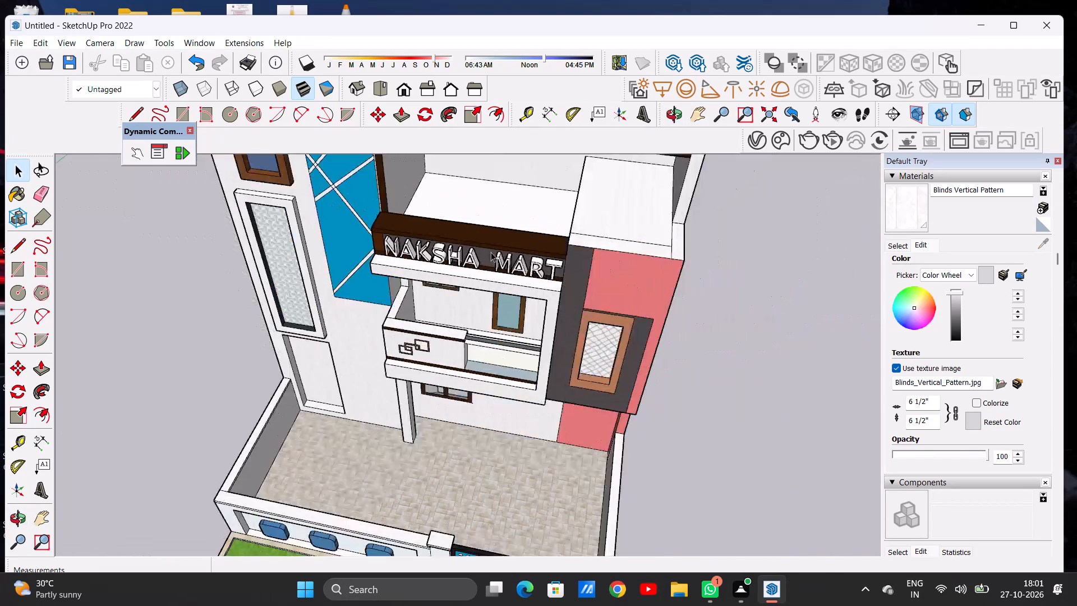
scroll(491, 252, "down", 6)
scroll(487, 248, "up", 1)
scroll(487, 250, "down", 5)
scroll(473, 249, "up", 2)
middle_click_drag(477, 327, 510, 232)
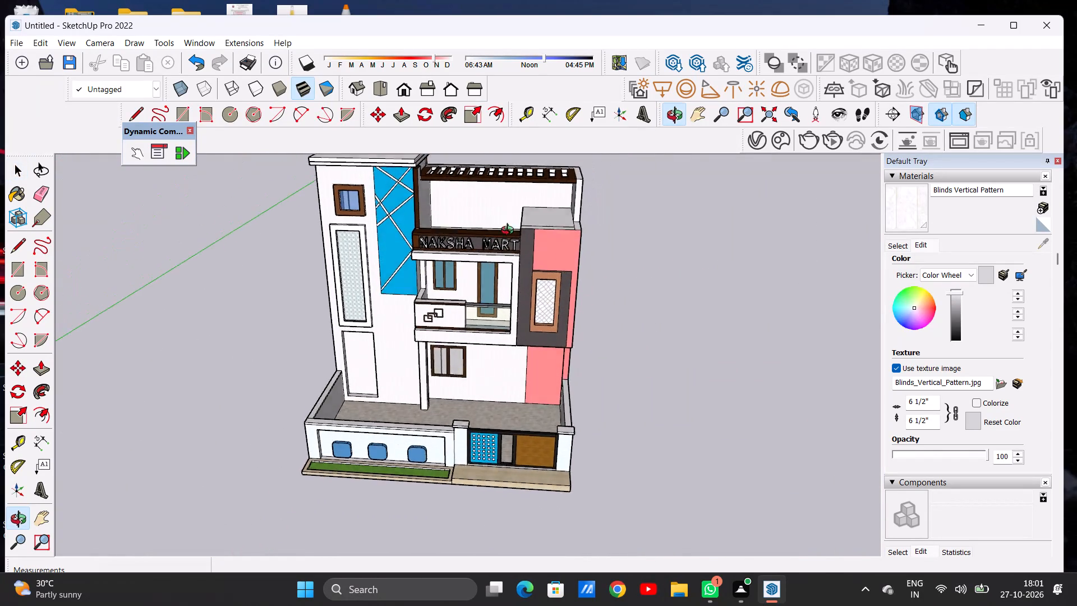
middle_click_drag(510, 232, 516, 223)
scroll(463, 231, "up", 6)
scroll(472, 279, "up", 1)
middle_click_drag(473, 276, 494, 229)
scroll(493, 233, "up", 6)
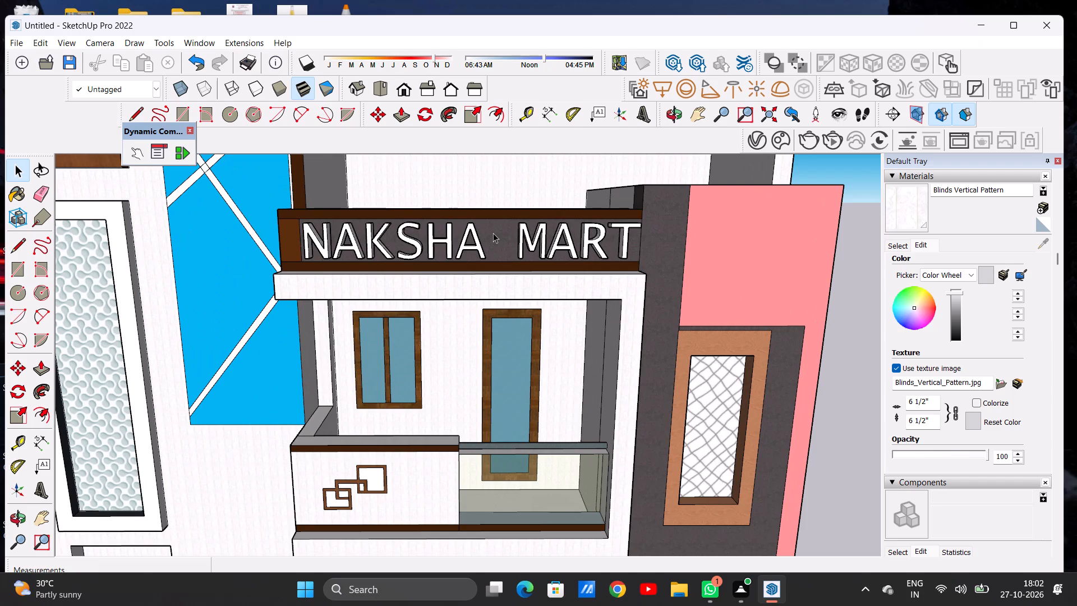
Examine the whole front elevation and the tower's upper part for faces that still need a finish.
scroll(493, 233, "down", 13)
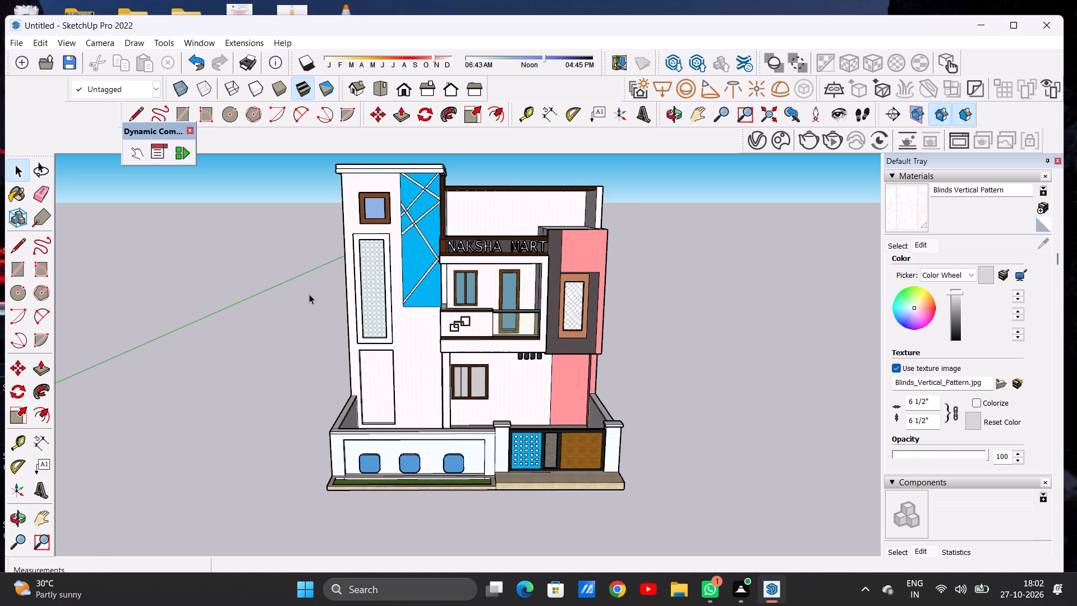
scroll(309, 294, "up", 1)
scroll(300, 347, "down", 6)
scroll(394, 288, "up", 4)
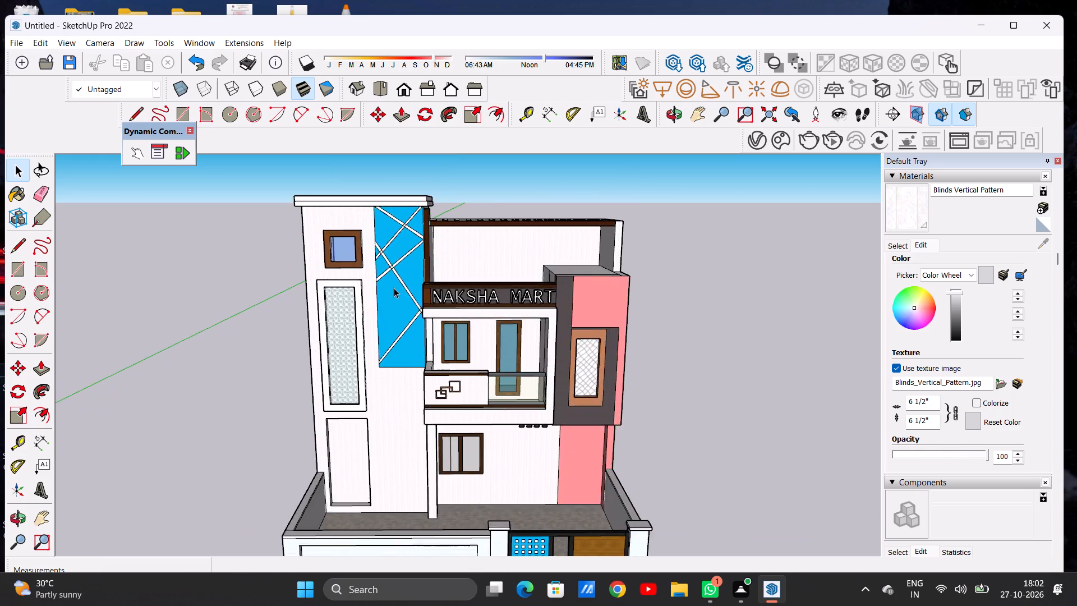
scroll(394, 288, "up", 6)
scroll(411, 282, "down", 2)
scroll(411, 282, "up", 2)
middle_click_drag(384, 269, 294, 279)
middle_click_drag(210, 319, 192, 369)
middle_click_drag(251, 370, 386, 299)
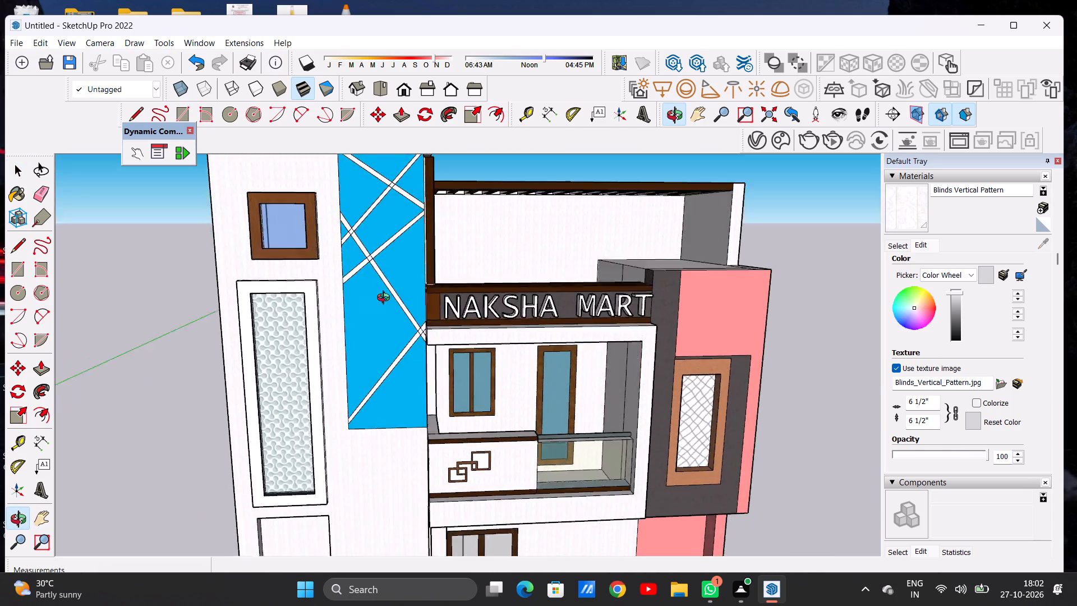
middle_click_drag(386, 299, 363, 313)
scroll(352, 305, "down", 13)
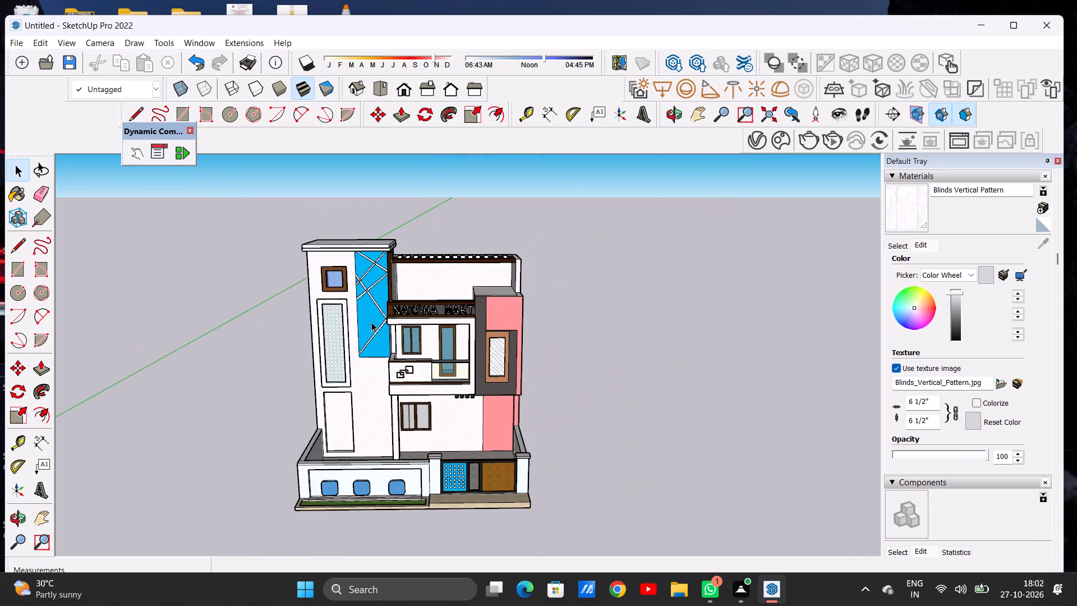
scroll(376, 245, "up", 7)
scroll(376, 245, "down", 1)
scroll(369, 259, "up", 8)
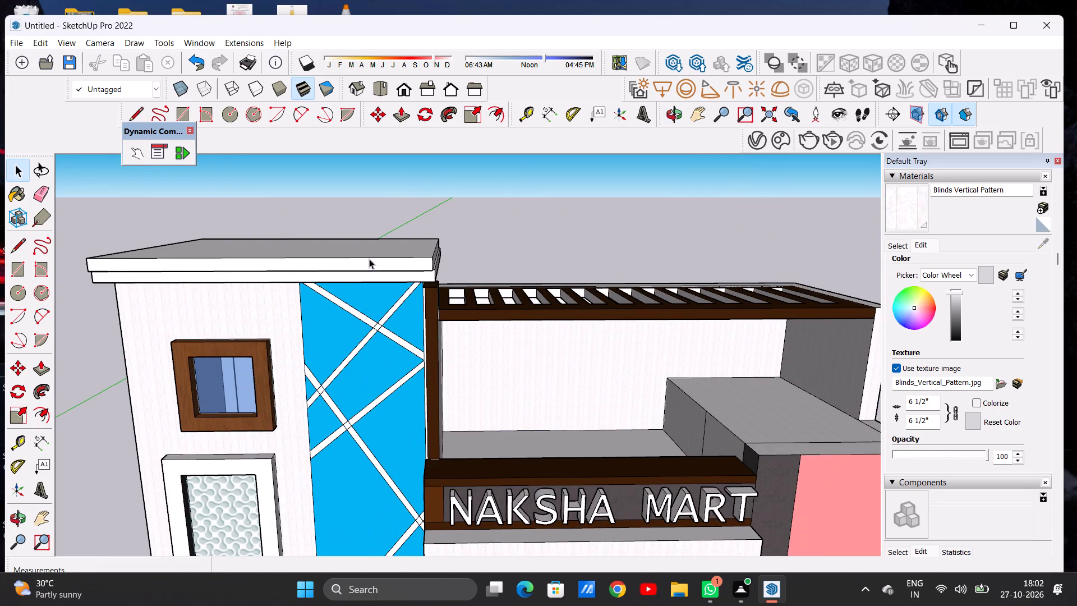
scroll(370, 263, "down", 4)
scroll(385, 272, "up", 7)
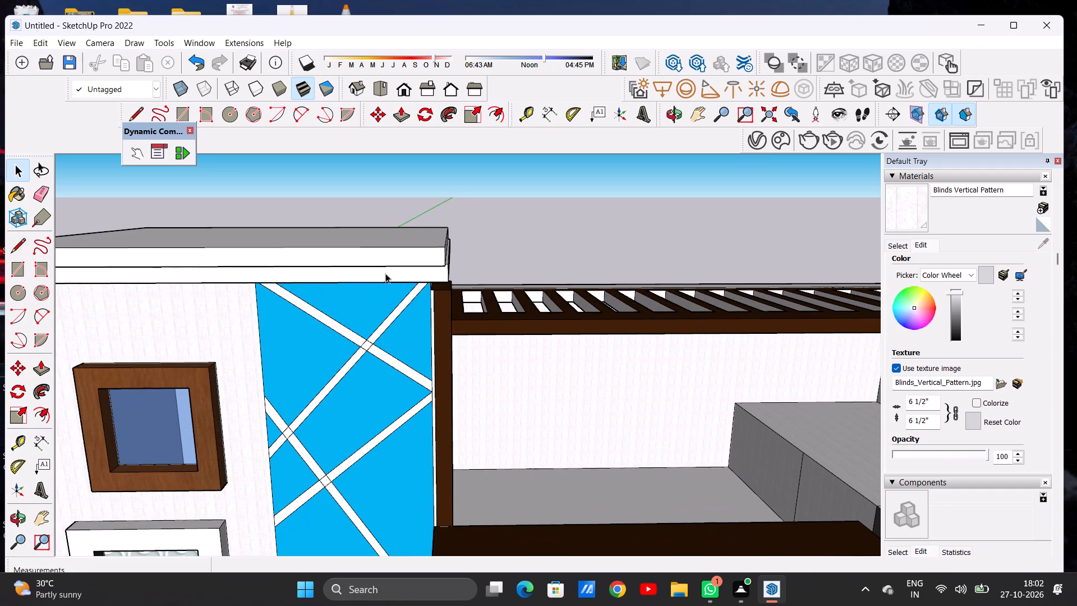
Paint the front edges of both tiers of the tower's roof slab with 0012_Bisque from the Colors-Named collection.
left_click(901, 244)
left_click(958, 263)
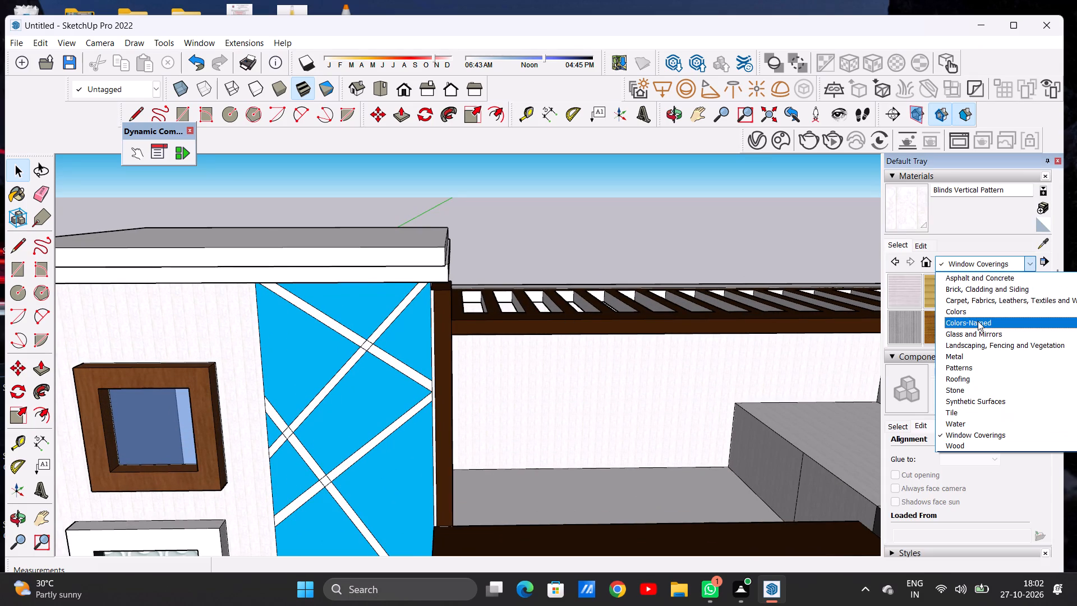
left_click(972, 316)
left_click(960, 264)
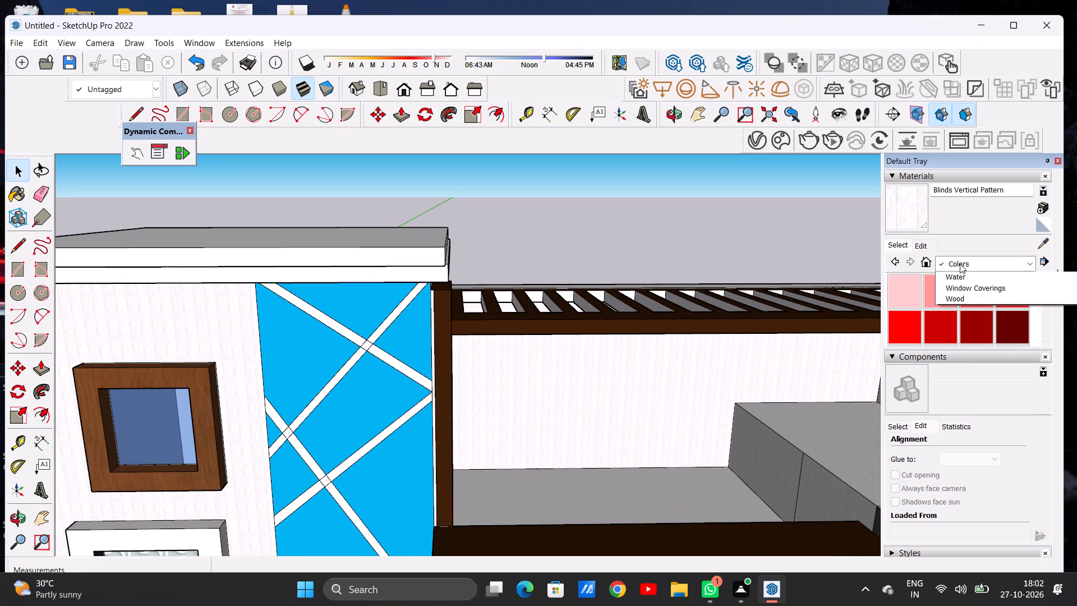
left_click(972, 323)
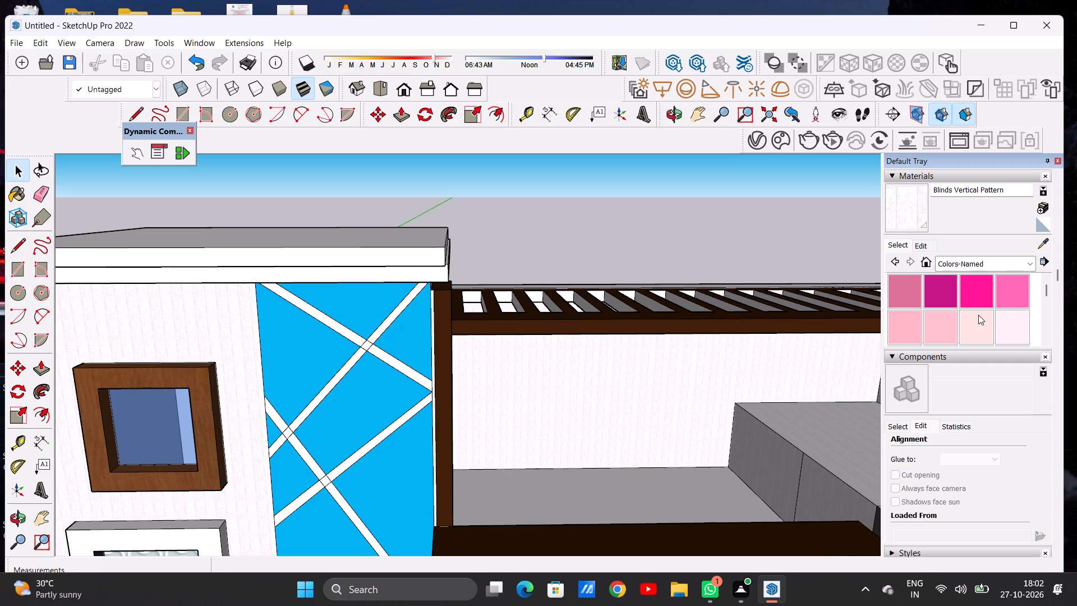
scroll(978, 315, "down", 2)
scroll(978, 315, "up", 1)
left_click(1009, 294)
scroll(827, 328, "down", 9)
scroll(532, 314, "up", 15)
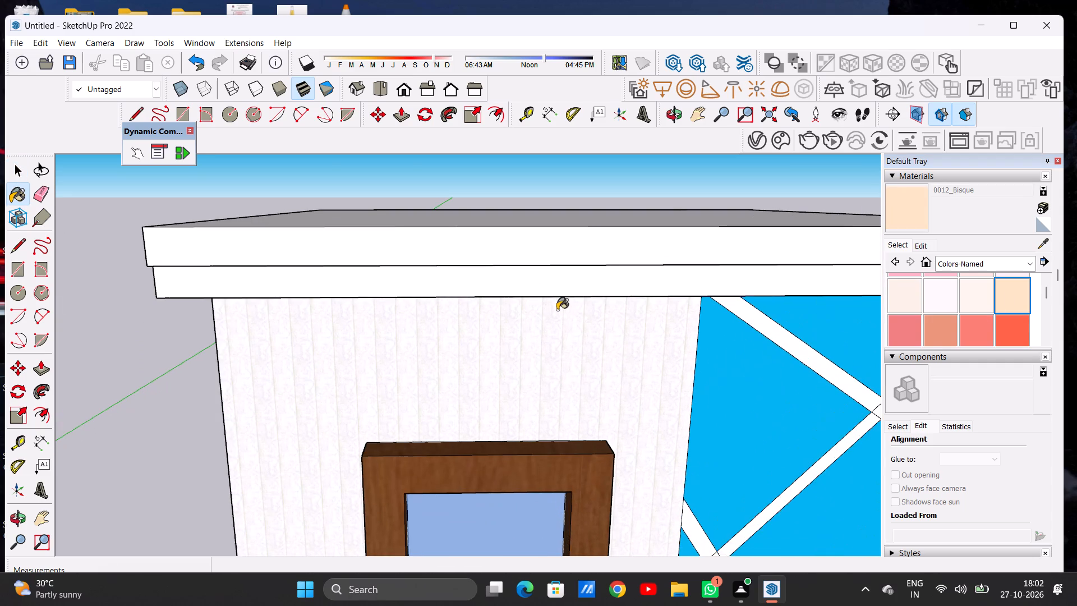
scroll(557, 310, "up", 1)
left_click(558, 284)
left_click(561, 235)
Paint the front undersides of both tiers of the tower's roof slab with 0012_Bisque.
scroll(489, 264, "down", 1)
scroll(486, 267, "up", 1)
scroll(485, 268, "down", 7)
scroll(471, 274, "up", 1)
scroll(471, 277, "down", 4)
middle_click_drag(518, 306, 516, 305)
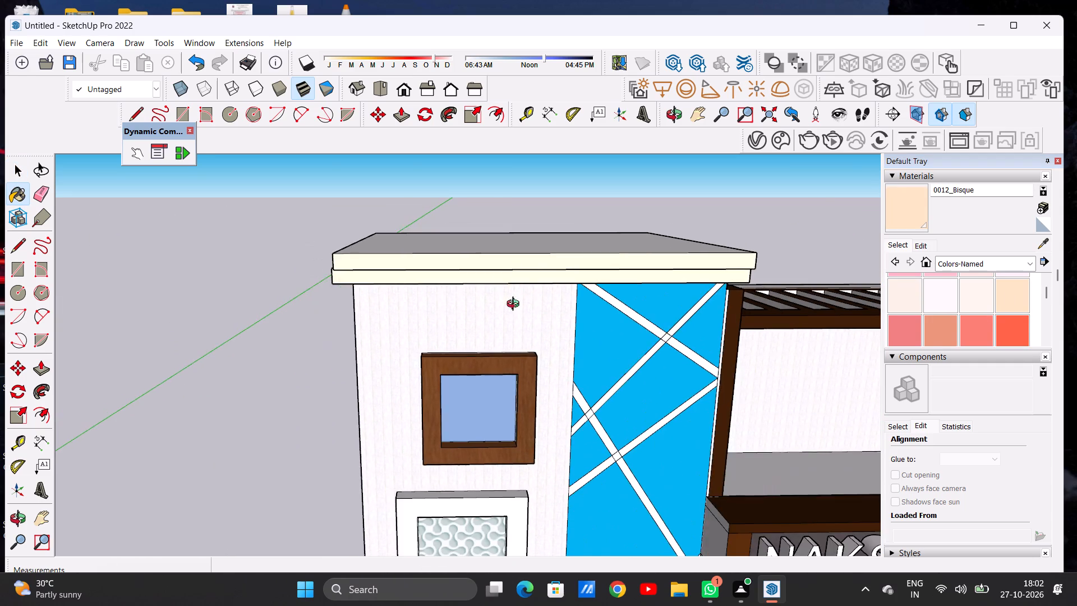
middle_click_drag(516, 305, 432, 169)
scroll(450, 178, "up", 1)
scroll(486, 215, "down", 1)
scroll(486, 215, "up", 15)
left_click(495, 170)
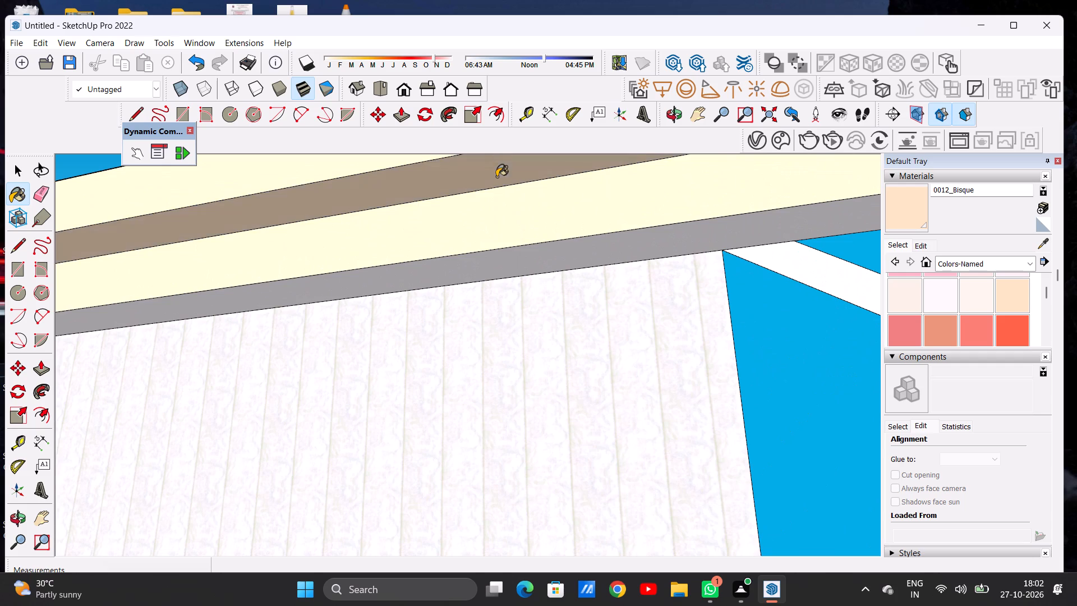
left_click(528, 252)
scroll(522, 263, "down", 15)
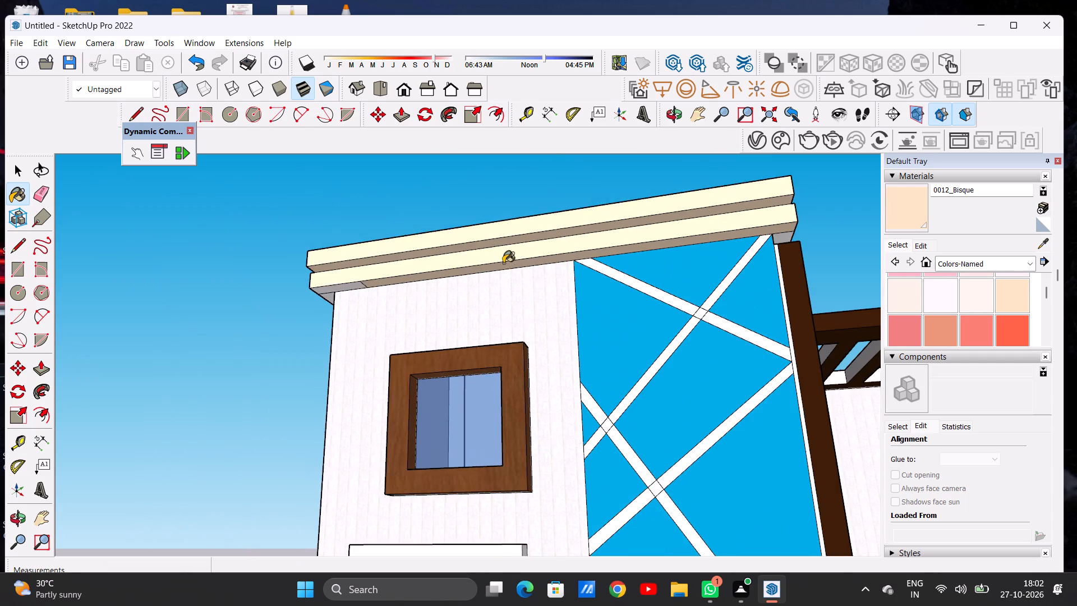
Paint the lower tier's underside at the front corner and along the tower's outer side, plus its outer side edge, with 0012_Bisque.
middle_click_drag(436, 269, 613, 327)
middle_click_drag(390, 293, 524, 310)
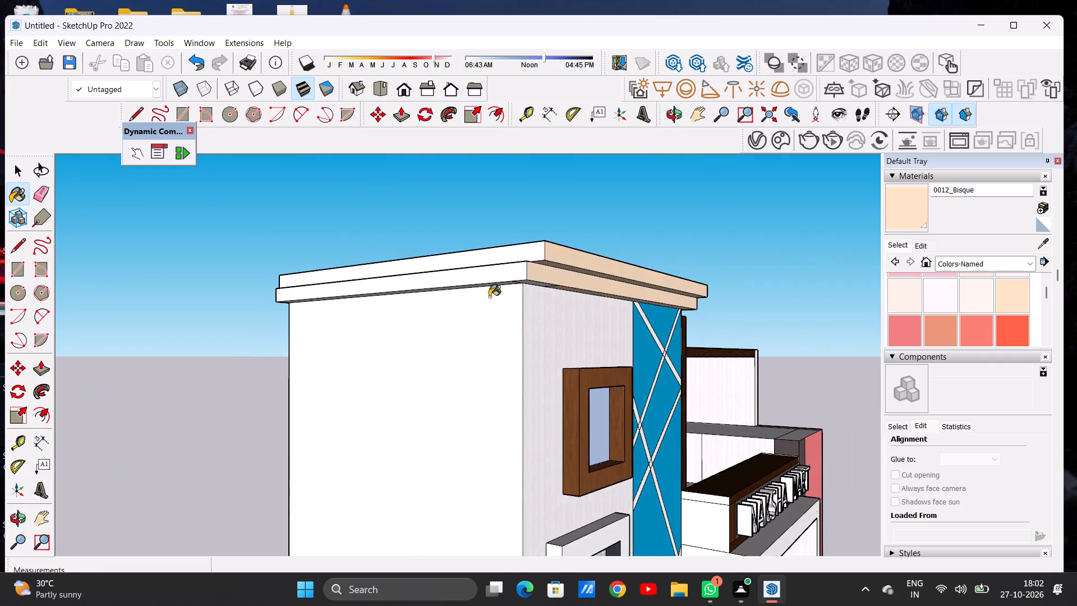
scroll(491, 295, "up", 15)
middle_click_drag(541, 285, 452, 272)
scroll(488, 226, "up", 4)
scroll(489, 223, "down", 1)
scroll(489, 223, "up", 1)
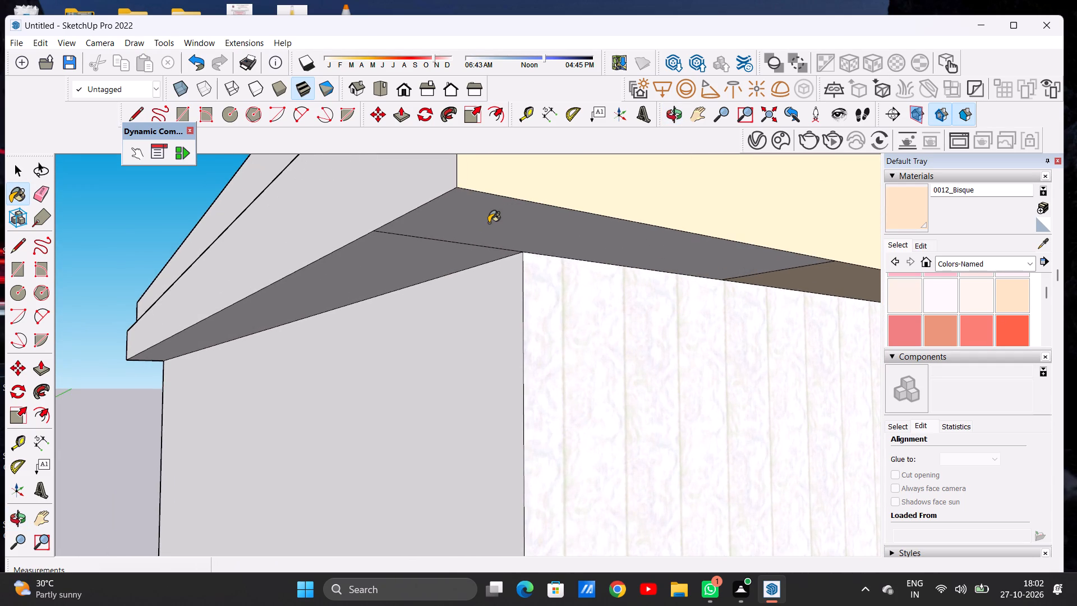
left_click(489, 223)
left_click(442, 261)
left_click(434, 178)
scroll(427, 241, "down", 3)
scroll(431, 259, "up", 1)
scroll(431, 259, "down", 3)
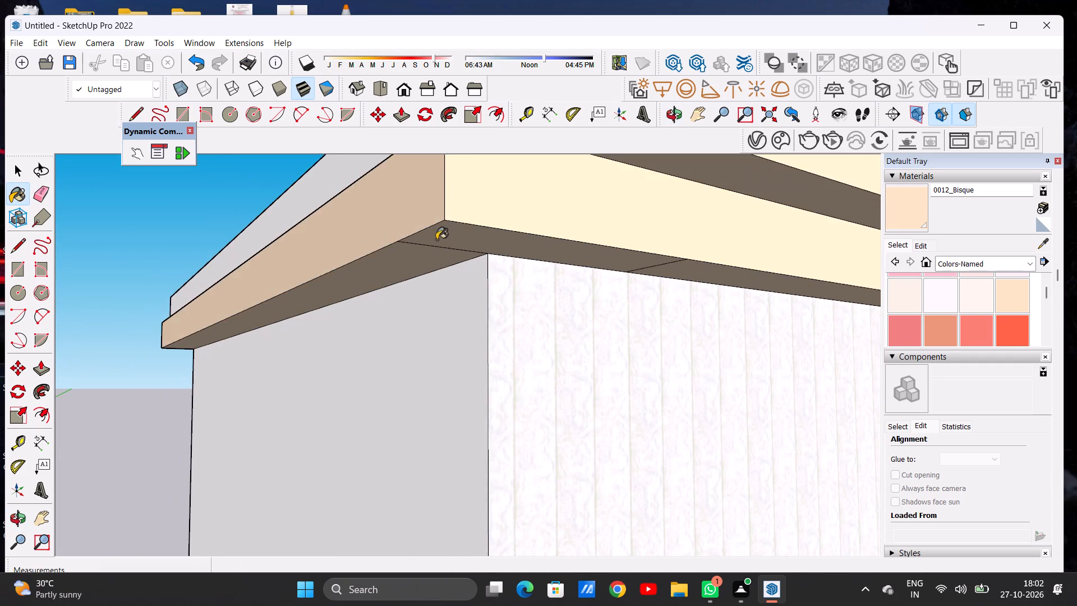
Paint the upper tier's outer side edge and the narrow ledge below it with 0012_Bisque.
middle_click_drag(433, 217, 451, 364)
scroll(436, 322, "down", 11)
scroll(443, 276, "up", 7)
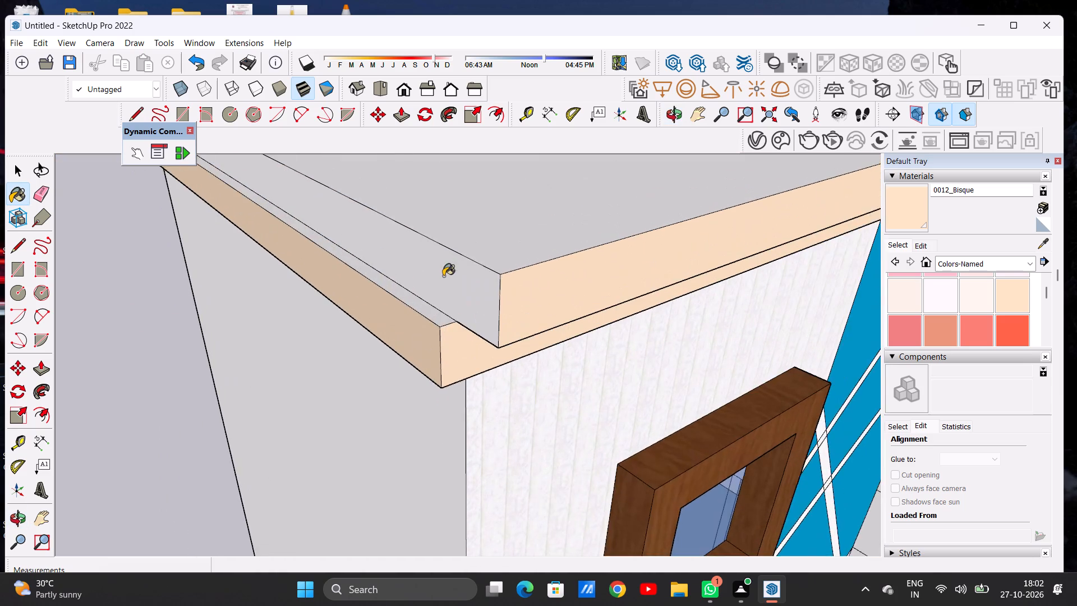
scroll(443, 276, "up", 7)
left_click(429, 337)
left_click(469, 306)
scroll(427, 304, "down", 7)
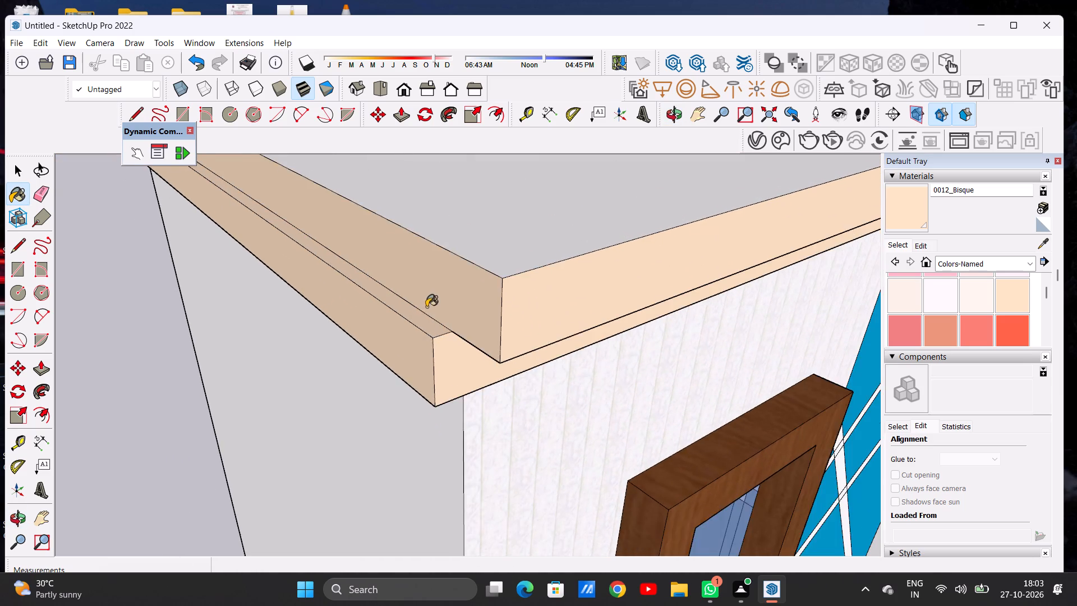
Paint both tiers' edges on the pergola side of the tower's roof slab with 0012_Bisque.
scroll(426, 307, "down", 17)
middle_click_drag(540, 295, 554, 260)
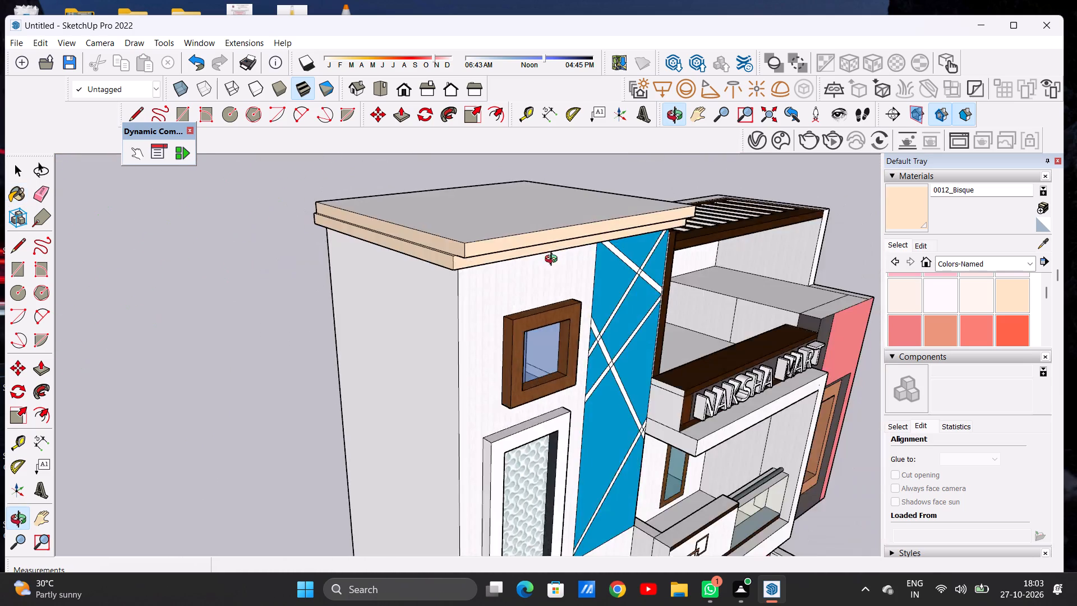
middle_click_drag(554, 260, 225, 279)
middle_click_drag(452, 264, 344, 276)
scroll(416, 267, "up", 4)
scroll(416, 267, "down", 1)
scroll(416, 267, "up", 4)
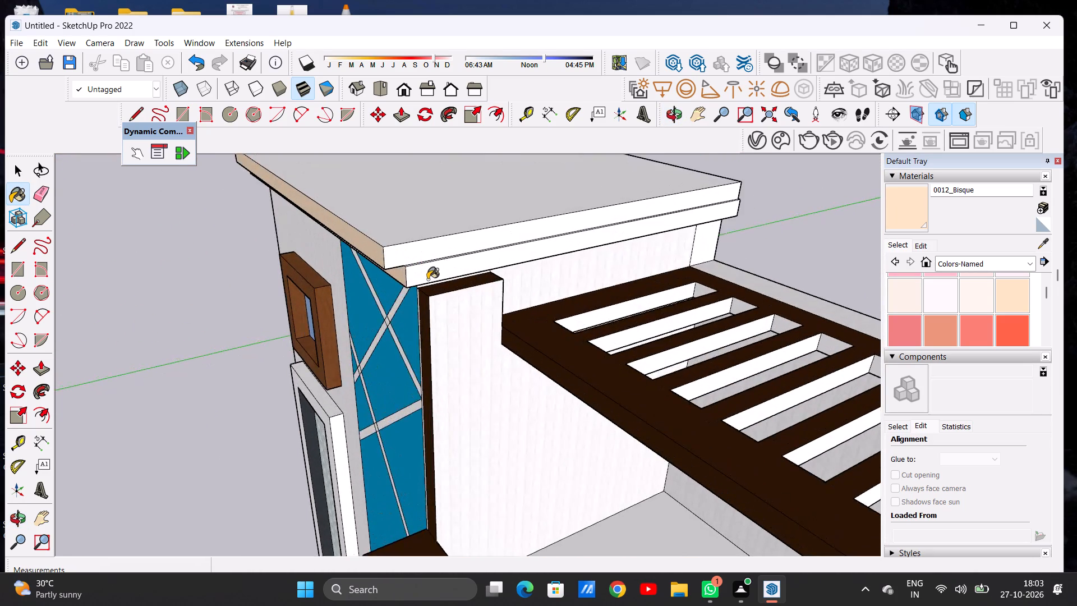
scroll(427, 279, "up", 4)
left_click(426, 275)
left_click(403, 234)
scroll(360, 272, "down", 9)
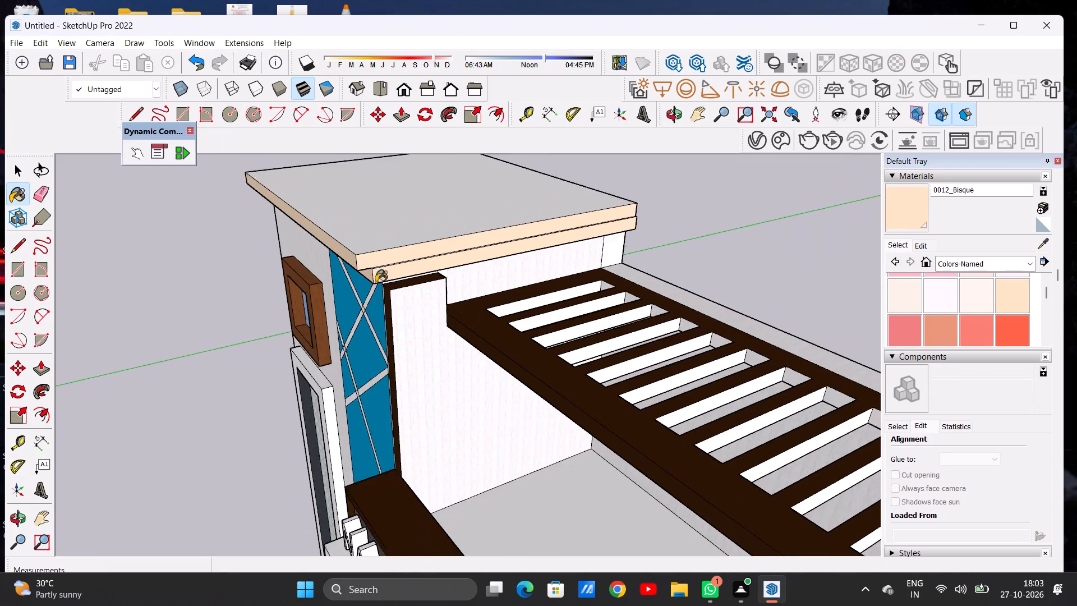
Paint the rear edges of both tiers of the tower's roof slab with 0012_Bisque.
scroll(376, 282, "down", 2)
middle_click_drag(484, 268, 223, 257)
middle_click_drag(584, 286, 446, 279)
scroll(630, 289, "up", 11)
left_click(544, 292)
left_click(539, 317)
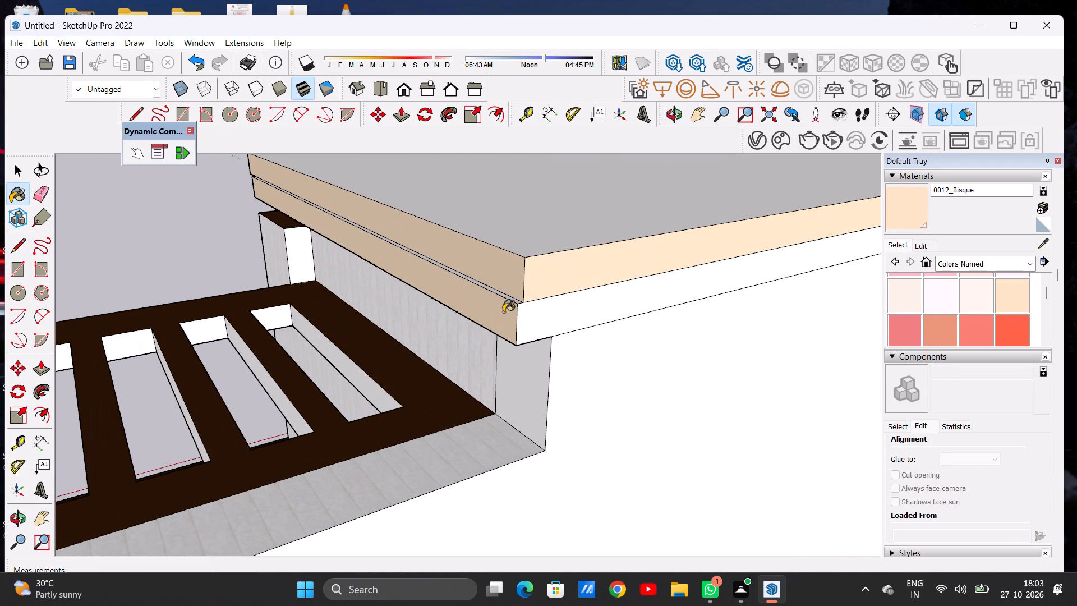
scroll(507, 303, "up", 4)
scroll(508, 303, "down", 1)
scroll(508, 303, "up", 7)
scroll(519, 301, "down", 2)
scroll(519, 301, "up", 1)
left_click(519, 301)
scroll(509, 302, "down", 18)
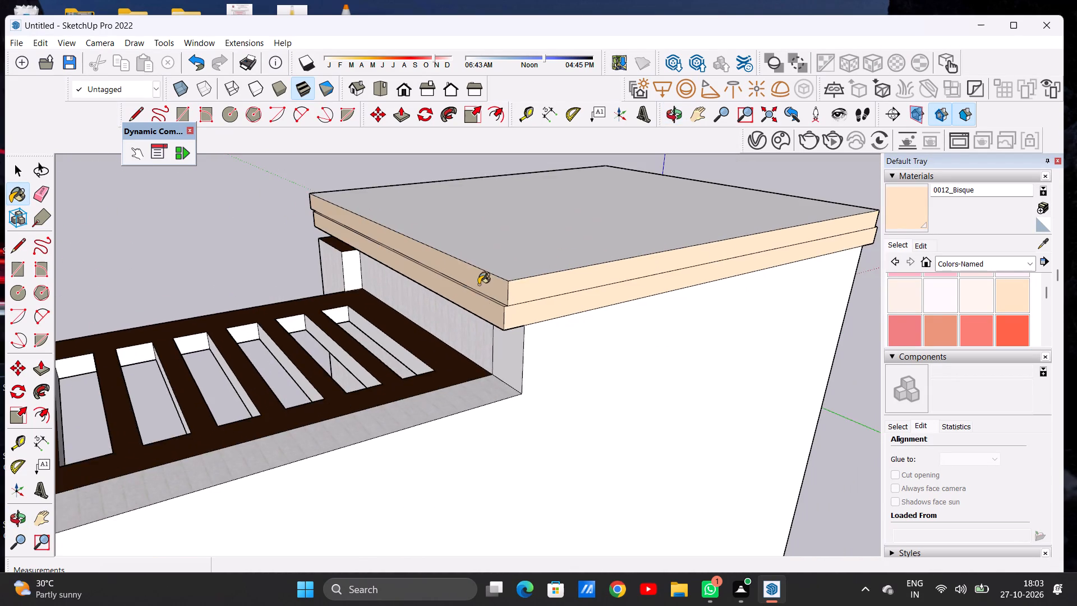
Paint the top face of the tower's roof slab with 0012_Bisque.
middle_click_drag(459, 267, 524, 373)
left_click(532, 330)
scroll(531, 336, "down", 5)
Examine the tower's roof slab from the front, both sides, above and below for faces still without the bisque finish.
middle_click_drag(390, 340, 649, 334)
scroll(649, 334, "down", 1)
scroll(600, 338, "down", 5)
middle_click_drag(461, 352, 716, 270)
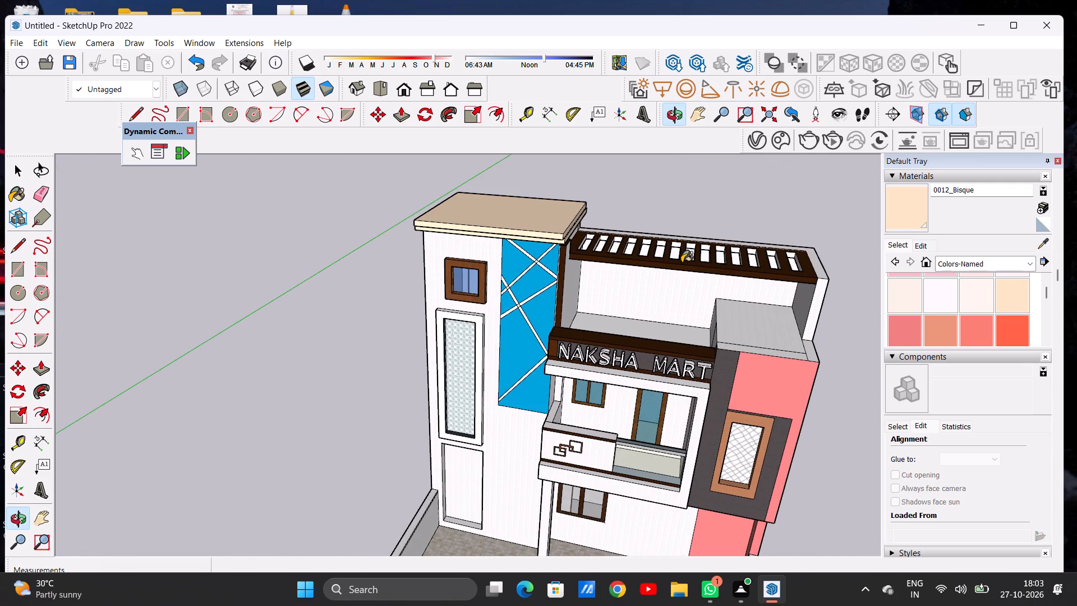
scroll(611, 224, "up", 3)
scroll(611, 224, "down", 1)
scroll(611, 224, "up", 9)
middle_click_drag(551, 244, 380, 215)
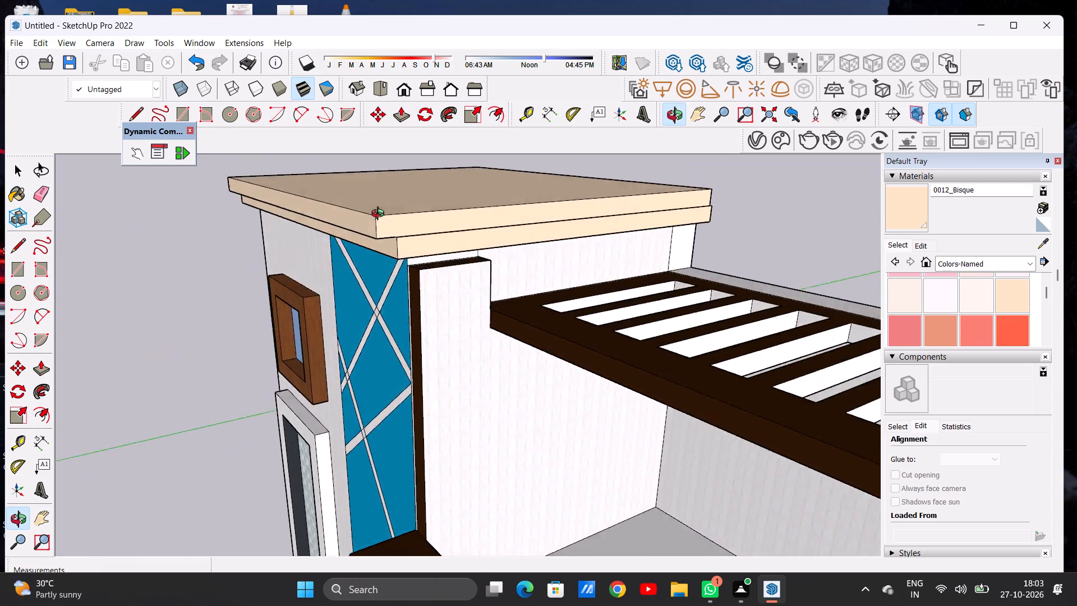
middle_click_drag(380, 215, 656, 238)
scroll(628, 213, "down", 7)
middle_click_drag(364, 242, 559, 226)
scroll(388, 252, "up", 6)
middle_click_drag(424, 261, 415, 220)
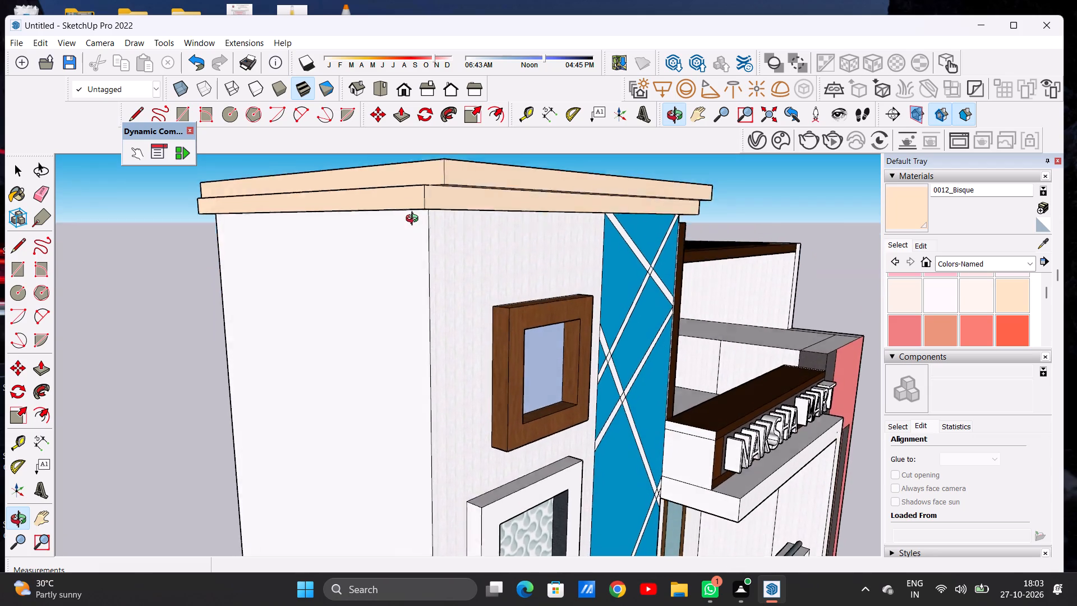
middle_click_drag(415, 220, 316, 185)
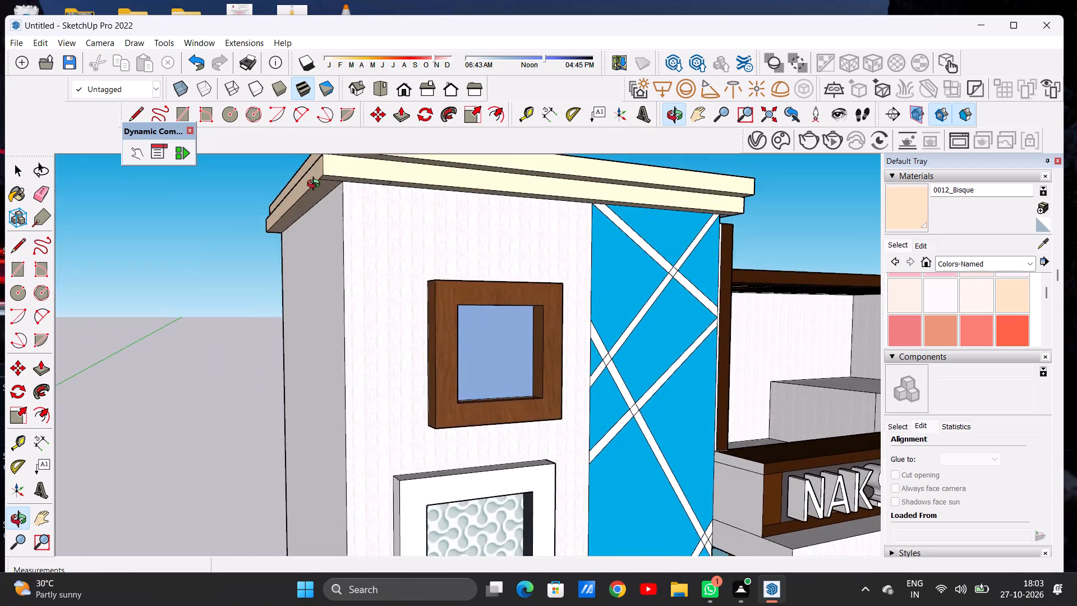
middle_click_drag(316, 185, 332, 251)
middle_click(333, 254)
scroll(339, 271, "down", 6)
middle_click_drag(319, 283, 312, 166)
scroll(322, 181, "up", 9)
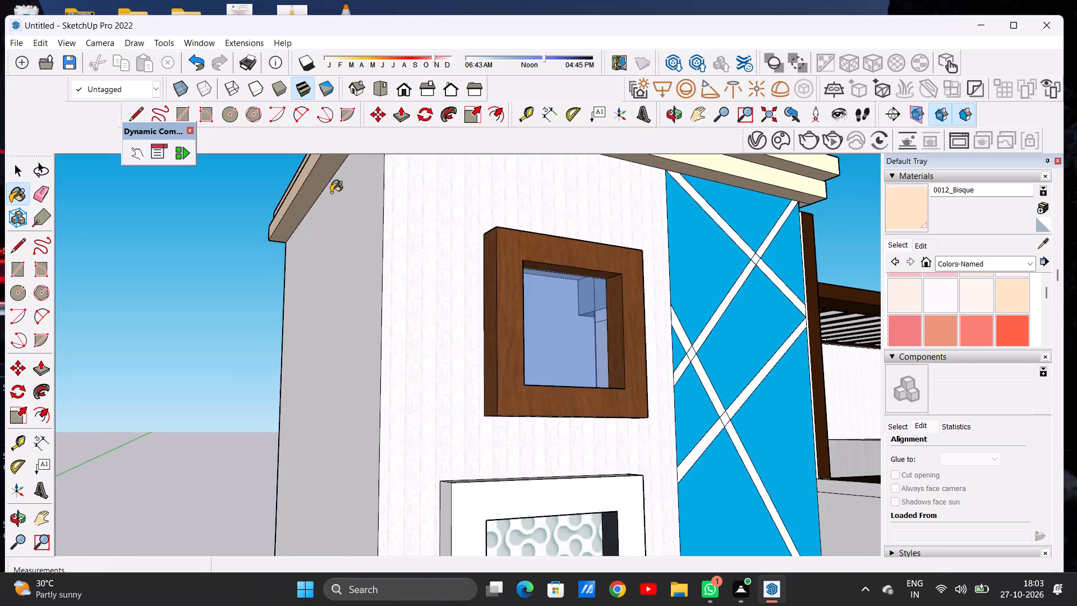
middle_click_drag(326, 200, 238, 295)
scroll(300, 267, "down", 7)
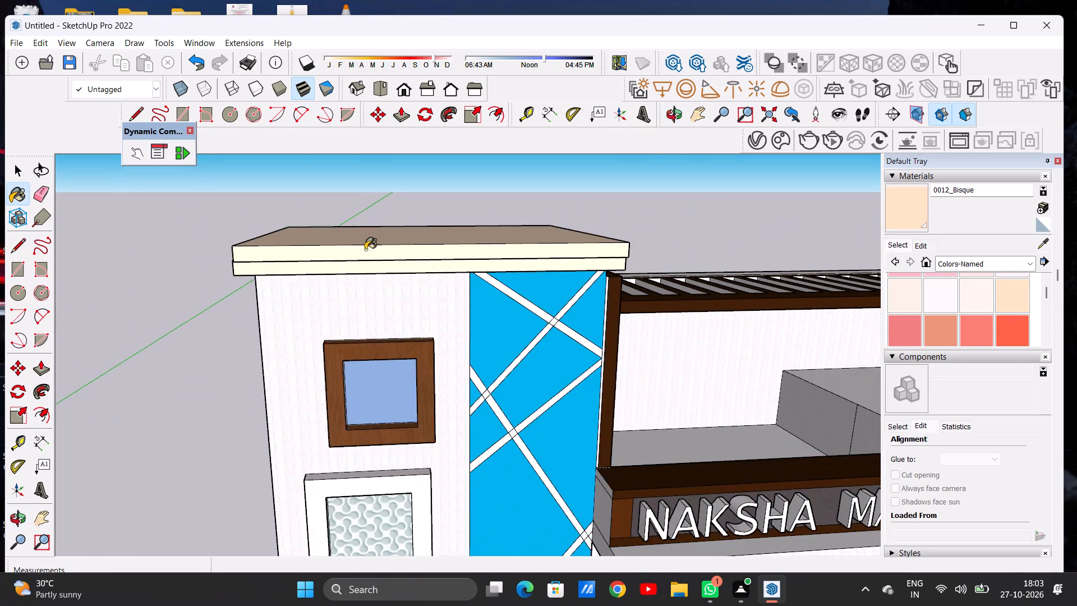
scroll(365, 250, "down", 5)
Paint the small remaining underside face of the roof slab beside the dark brown vertical post with 0012_Bisque.
middle_click_drag(440, 307, 361, 183)
scroll(411, 248, "up", 7)
middle_click_drag(447, 254, 452, 200)
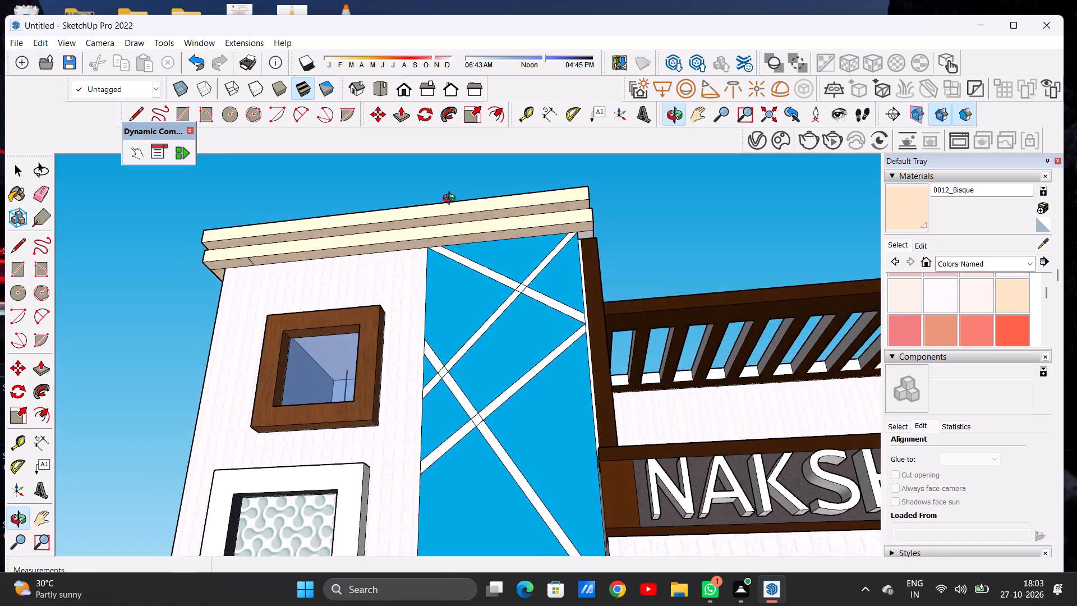
middle_click_drag(452, 200, 444, 173)
scroll(444, 173, "up", 1)
scroll(578, 268, "up", 9)
scroll(602, 226, "down", 1)
scroll(602, 226, "up", 12)
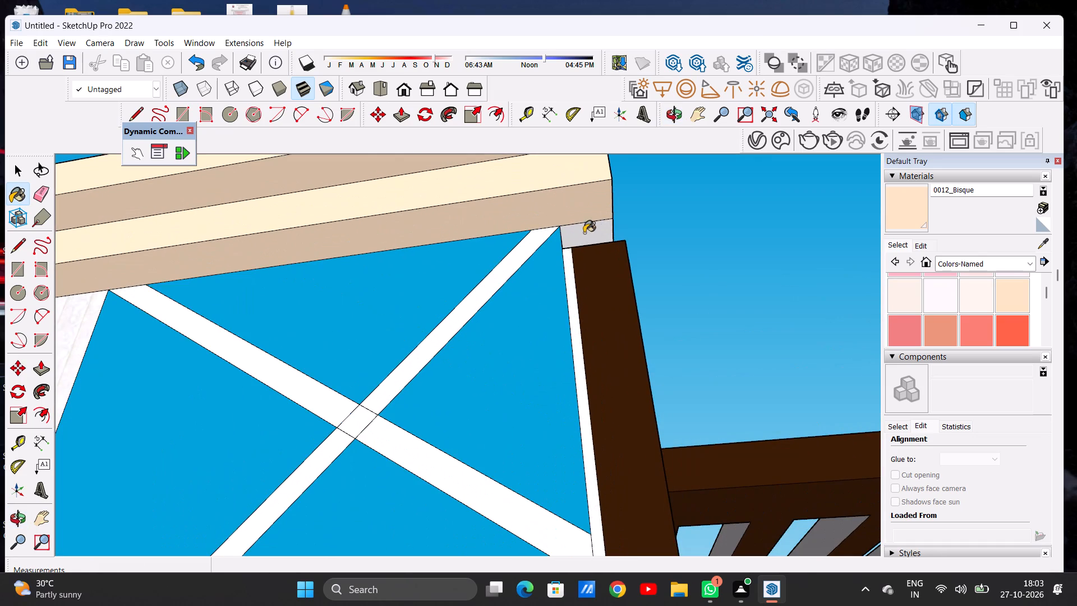
left_click(584, 233)
scroll(556, 255, "down", 12)
Examine the whole front elevation and the balcony with its railing and "NAKSHA MART" sign from the front and above.
middle_click_drag(459, 245, 490, 376)
scroll(475, 345, "down", 14)
middle_click_drag(467, 339, 468, 413)
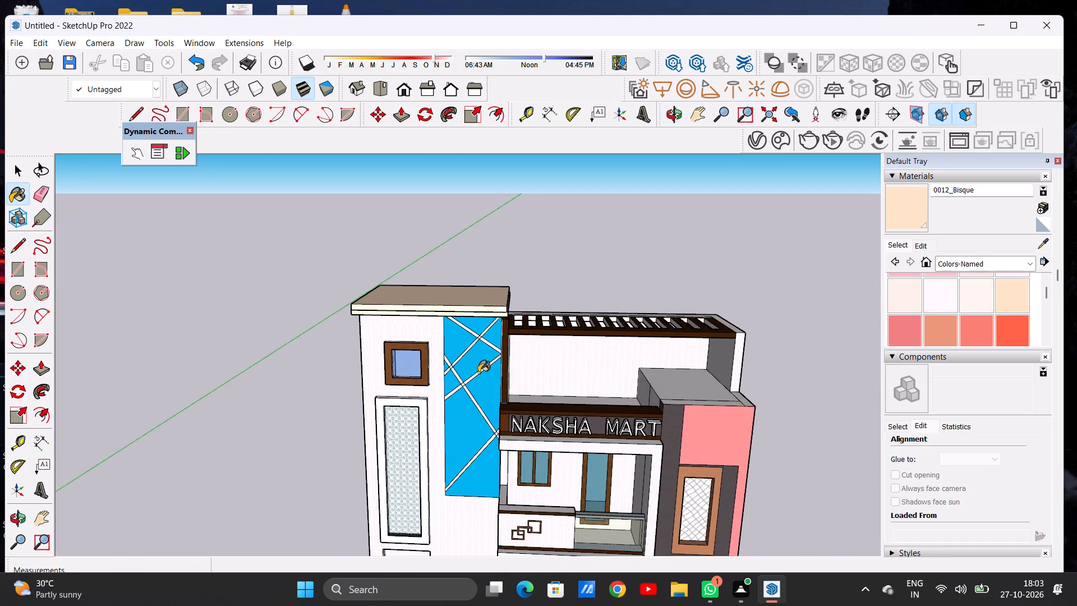
scroll(478, 324, "down", 11)
scroll(509, 368, "up", 13)
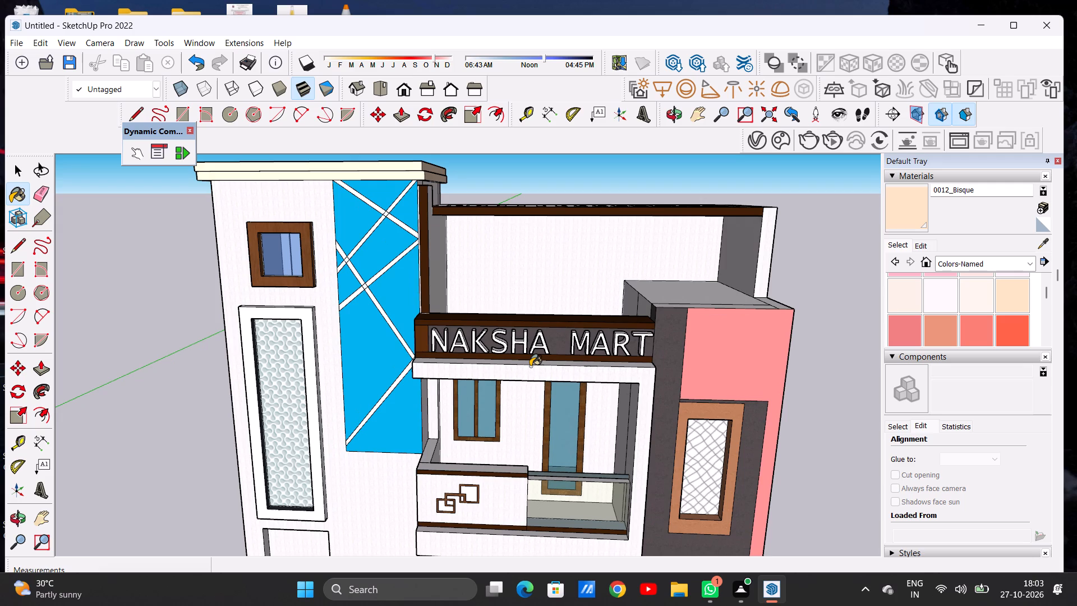
key("space")
scroll(541, 334, "down", 3)
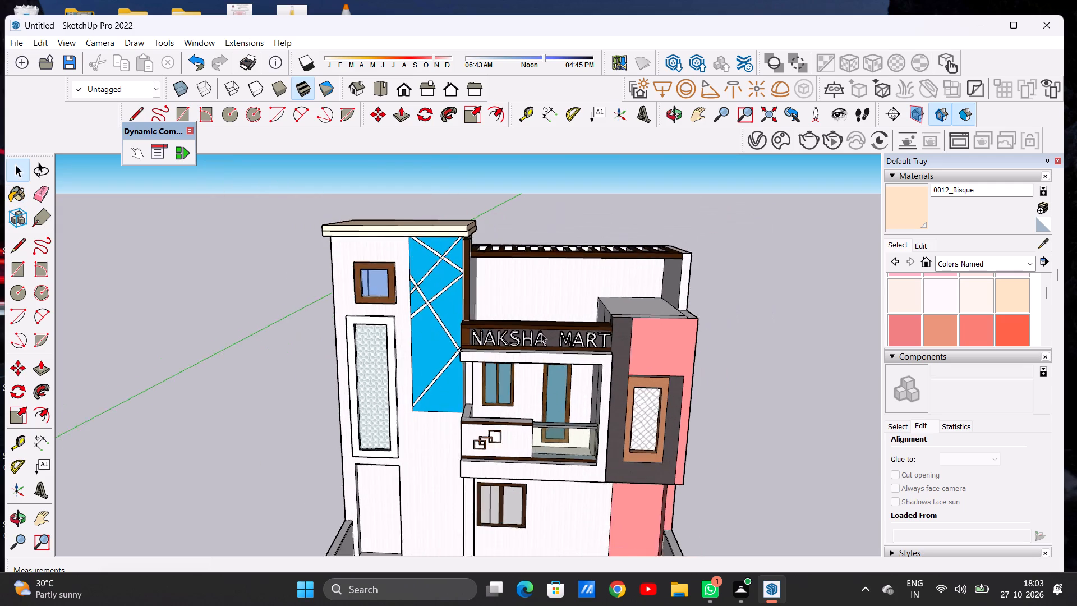
scroll(541, 333, "down", 10)
middle_click_drag(575, 403, 509, 443)
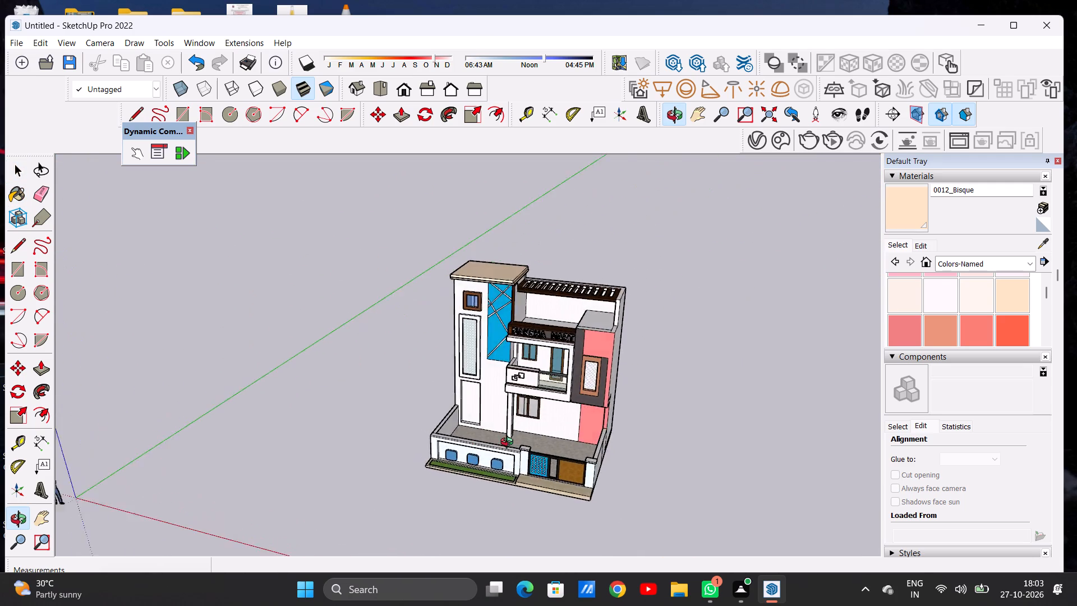
middle_click_drag(509, 443, 613, 426)
scroll(529, 365, "up", 8)
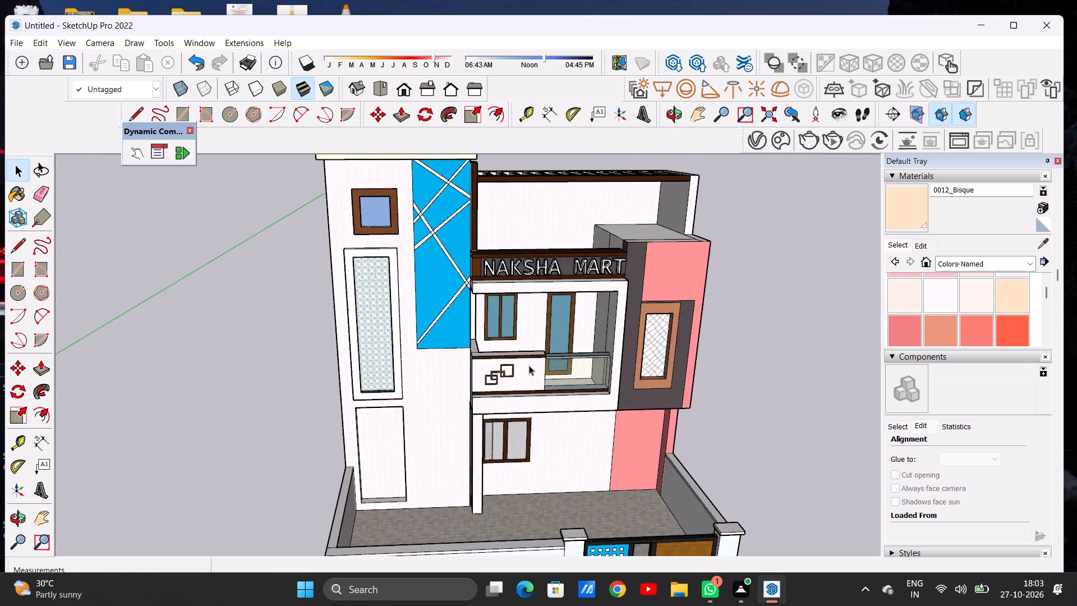
scroll(529, 365, "up", 14)
middle_click_drag(524, 362, 509, 491)
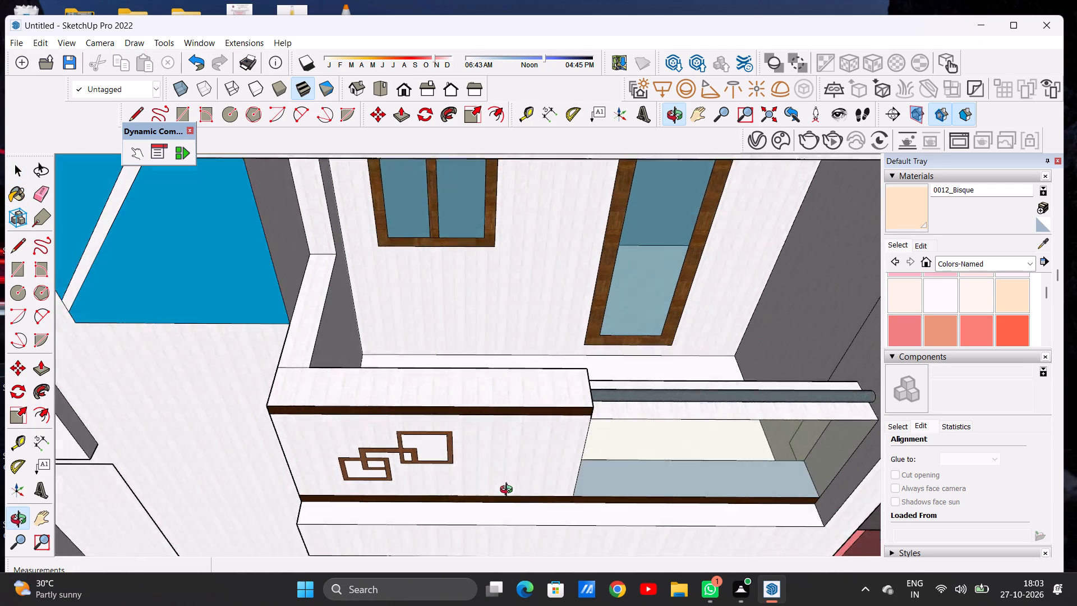
middle_click_drag(509, 491, 518, 474)
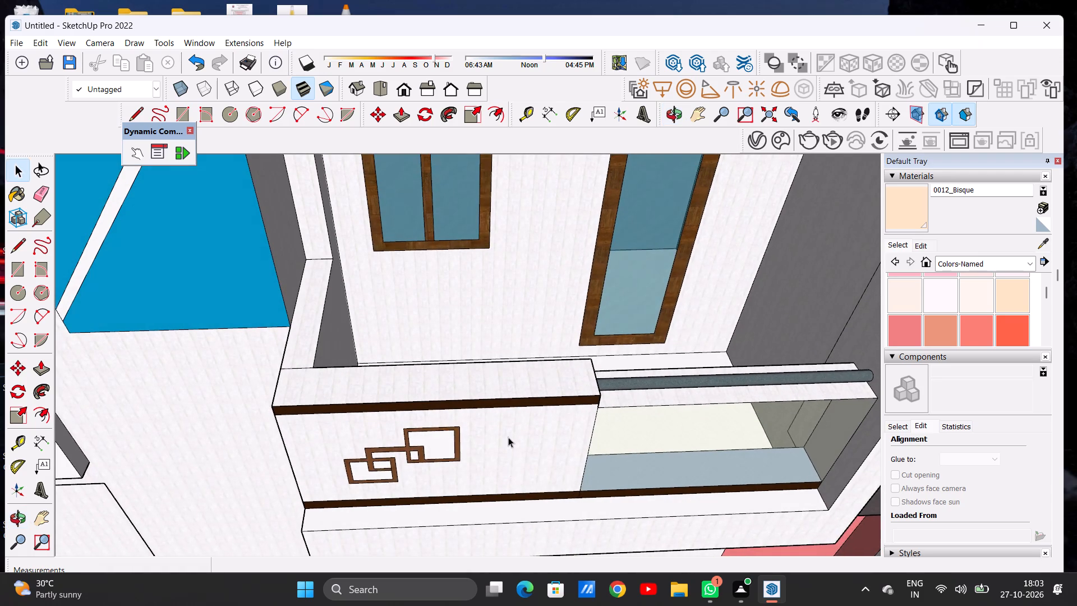
scroll(504, 412, "down", 5)
scroll(483, 373, "down", 12)
middle_click_drag(496, 443, 495, 433)
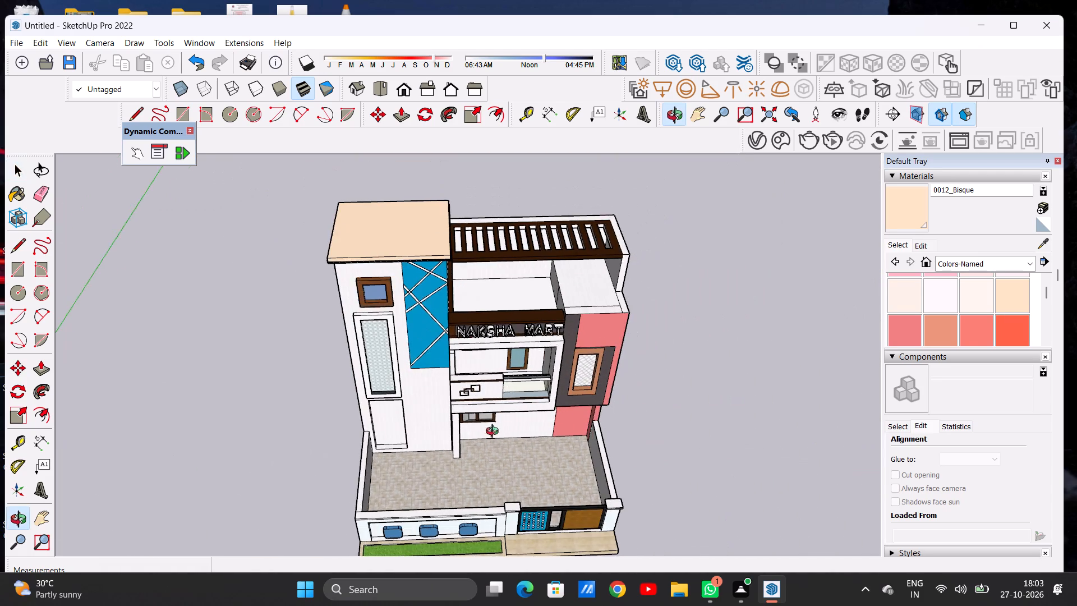
middle_click_drag(495, 433, 481, 348)
scroll(524, 379, "up", 2)
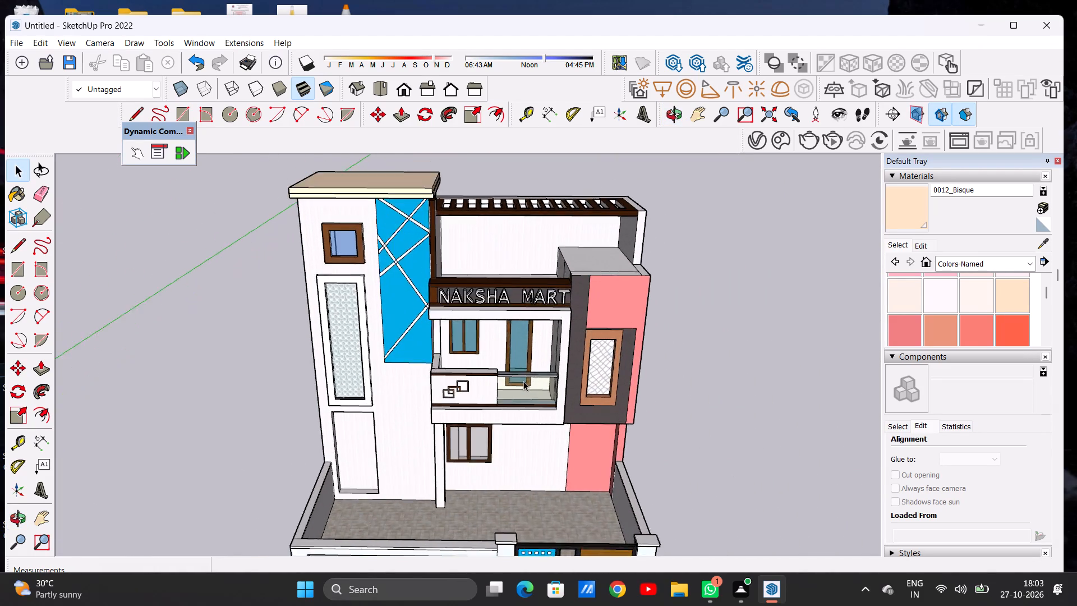
scroll(523, 381, "up", 4)
middle_click_drag(517, 385, 512, 486)
middle_click(512, 486)
scroll(534, 390, "up", 1)
scroll(534, 390, "down", 1)
scroll(534, 390, "up", 4)
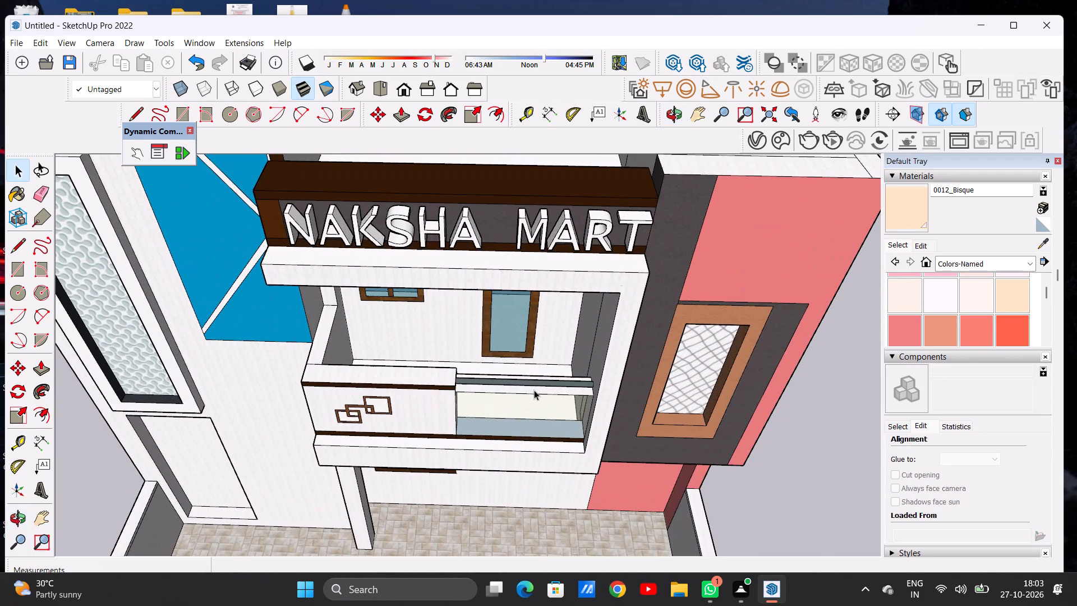
scroll(518, 345, "down", 15)
middle_click_drag(515, 341, 517, 295)
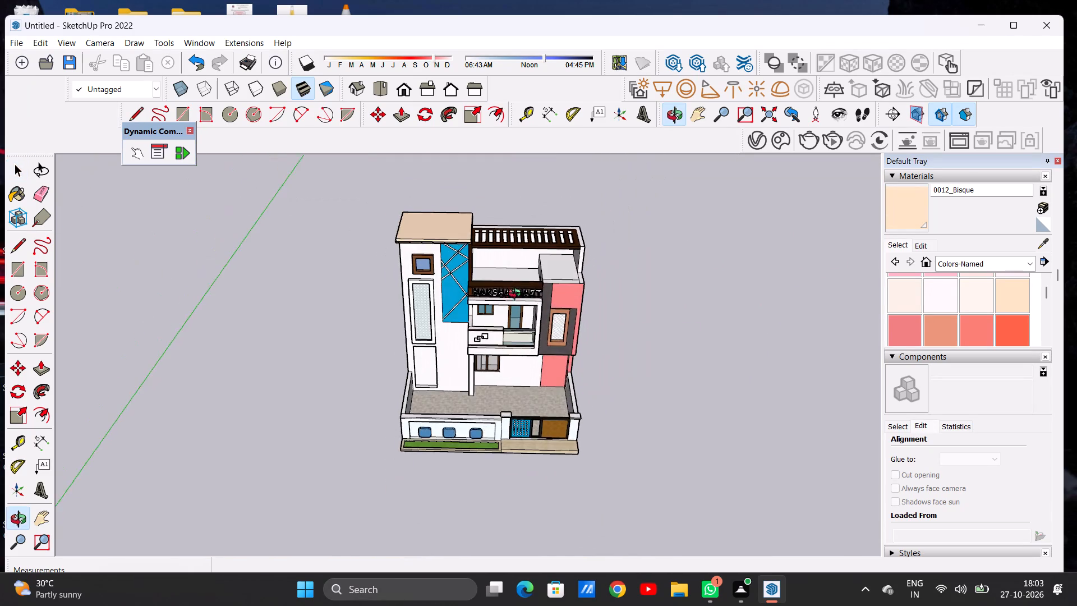
middle_click_drag(517, 295, 517, 294)
scroll(518, 299, "up", 3)
scroll(519, 301, "down", 1)
scroll(519, 301, "up", 1)
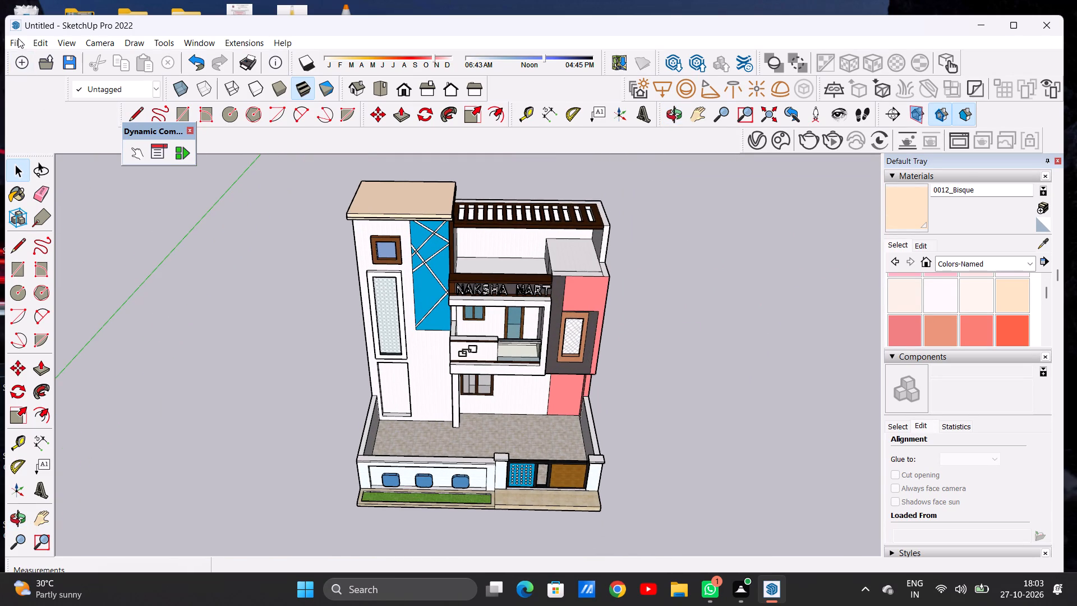
Import the chau+cay model from the Downloads folder.
left_click(18, 38)
left_click(98, 275)
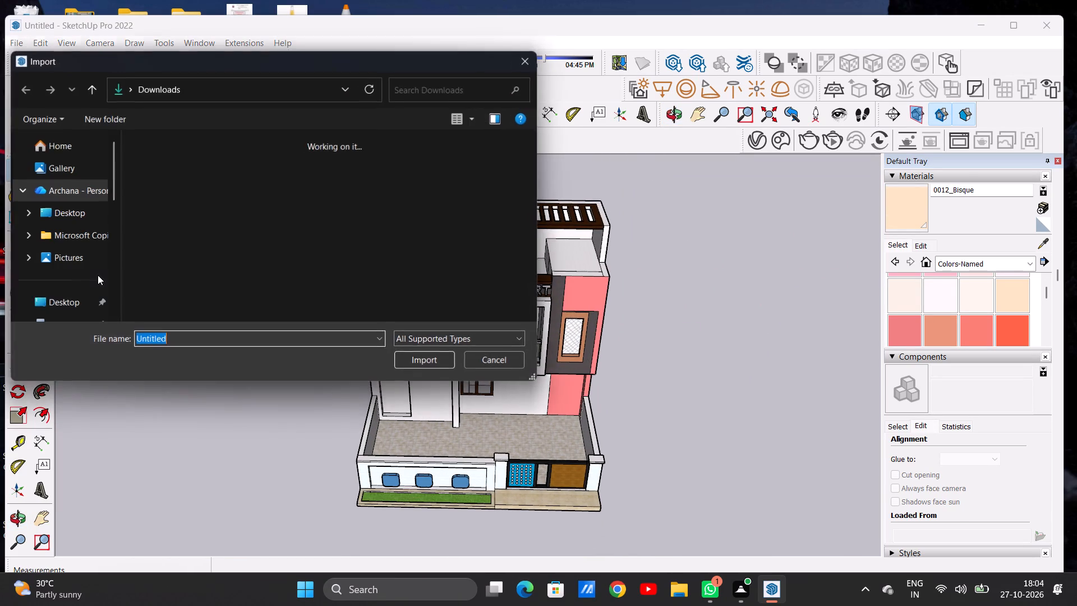
left_click(528, 319)
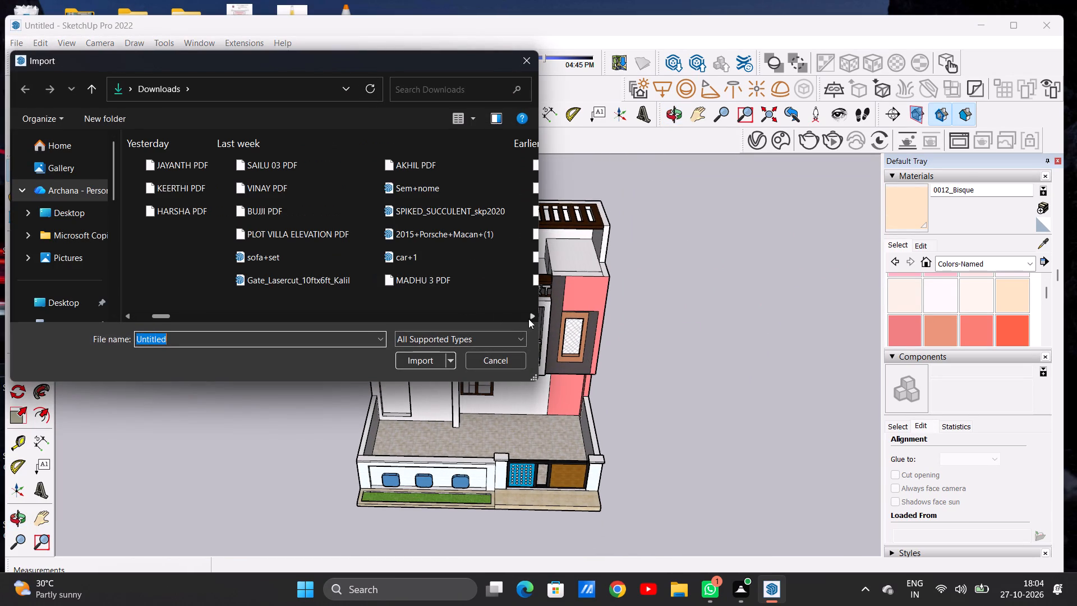
left_click(528, 319)
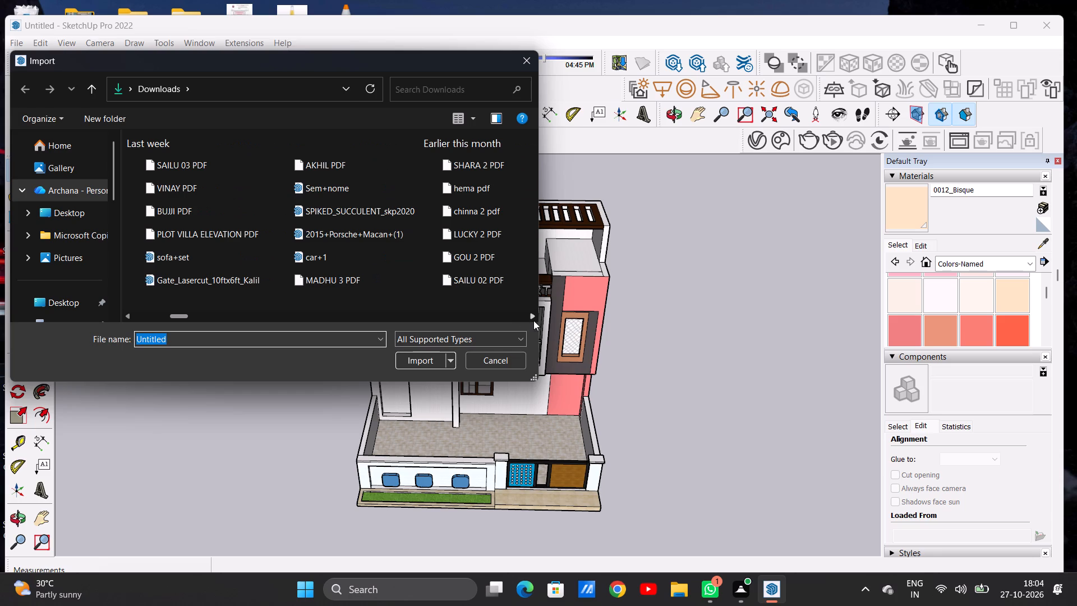
left_click(533, 318)
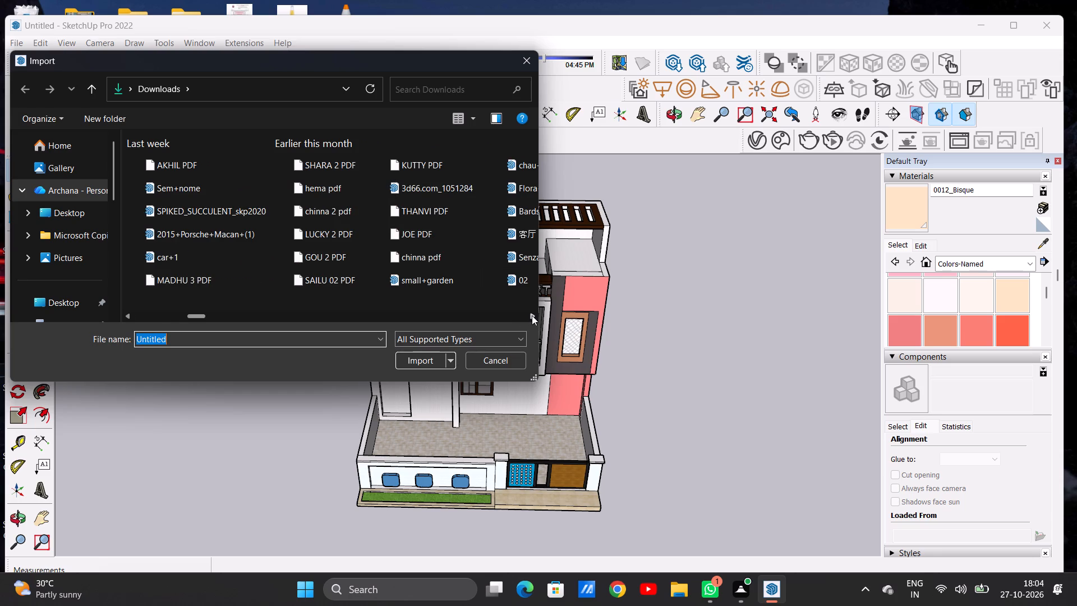
left_click(532, 315)
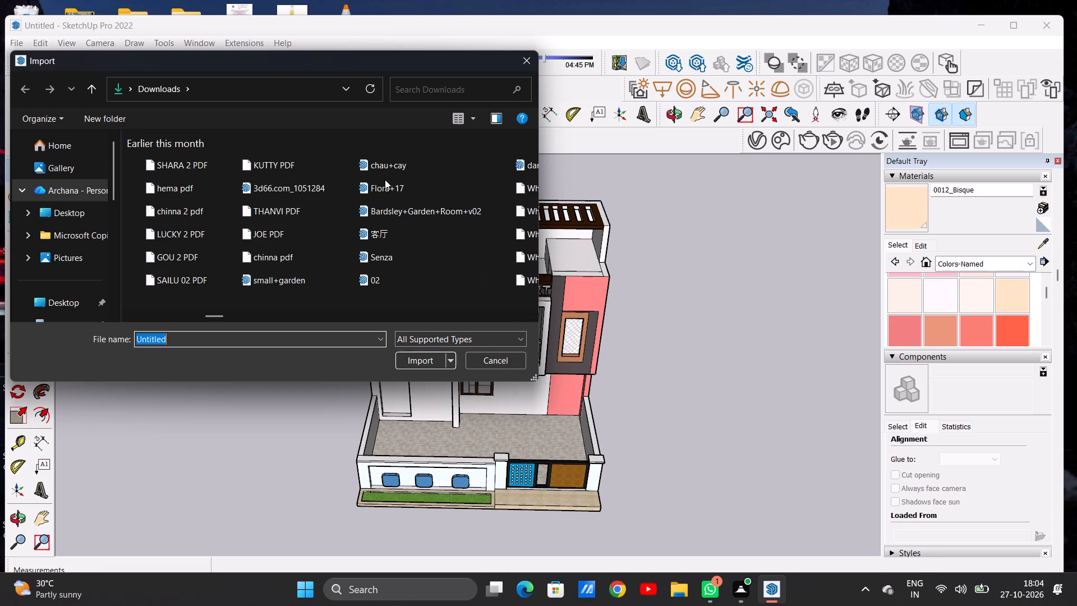
double_click(398, 172)
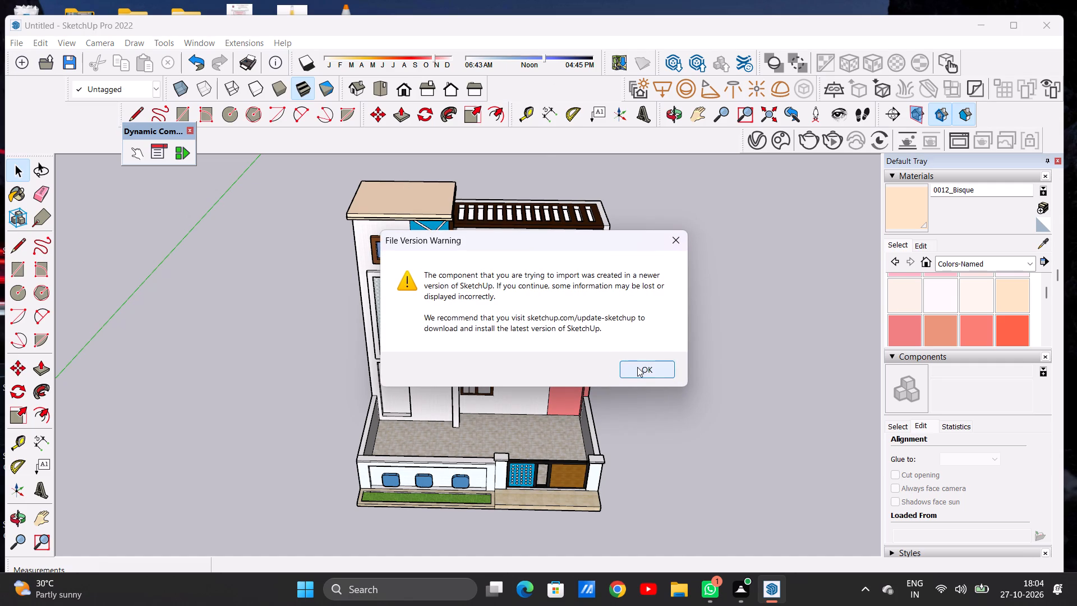
left_click(637, 367)
Place the imported potted plant on the first-floor balcony, at the glass railing section beside the dark grey window surround.
scroll(539, 362, "up", 1)
scroll(539, 362, "down", 1)
scroll(539, 362, "up", 13)
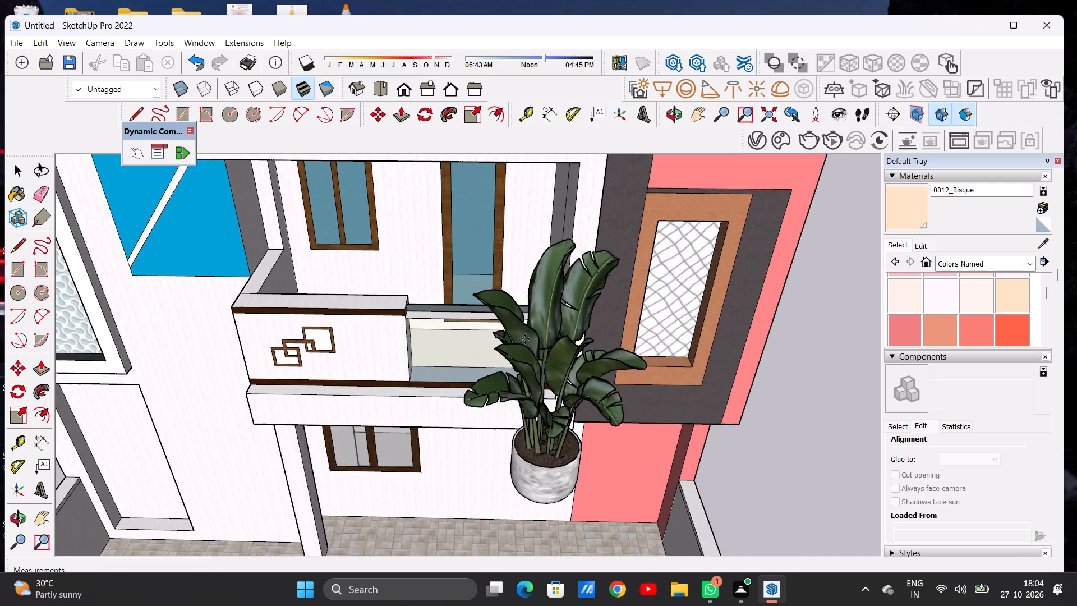
scroll(525, 339, "up", 8)
scroll(526, 304, "down", 7)
scroll(526, 306, "up", 1)
scroll(527, 306, "down", 15)
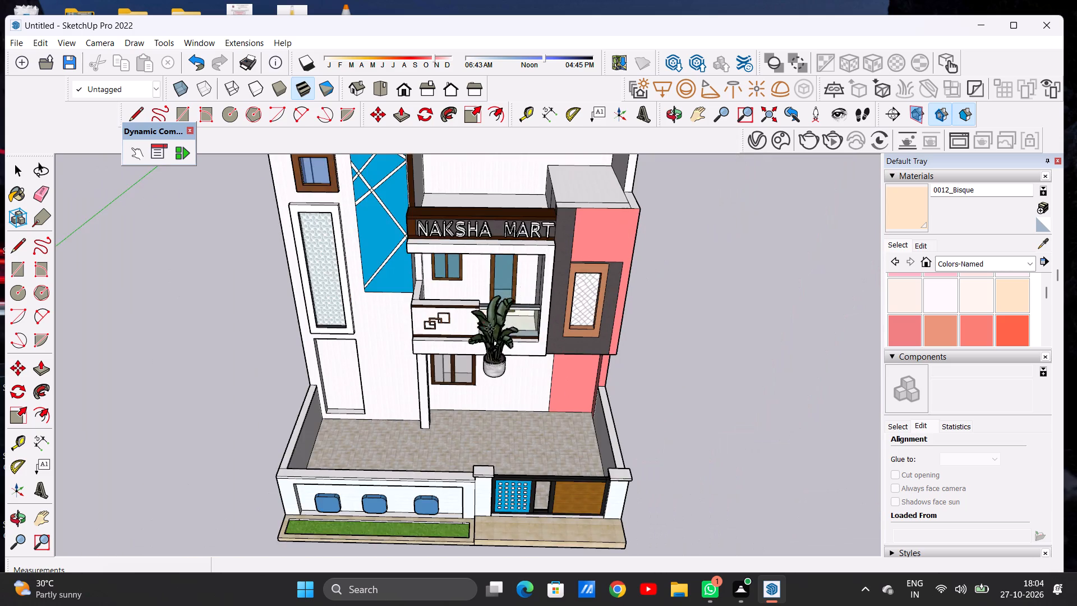
middle_click_drag(490, 329, 546, 270)
scroll(510, 292, "up", 10)
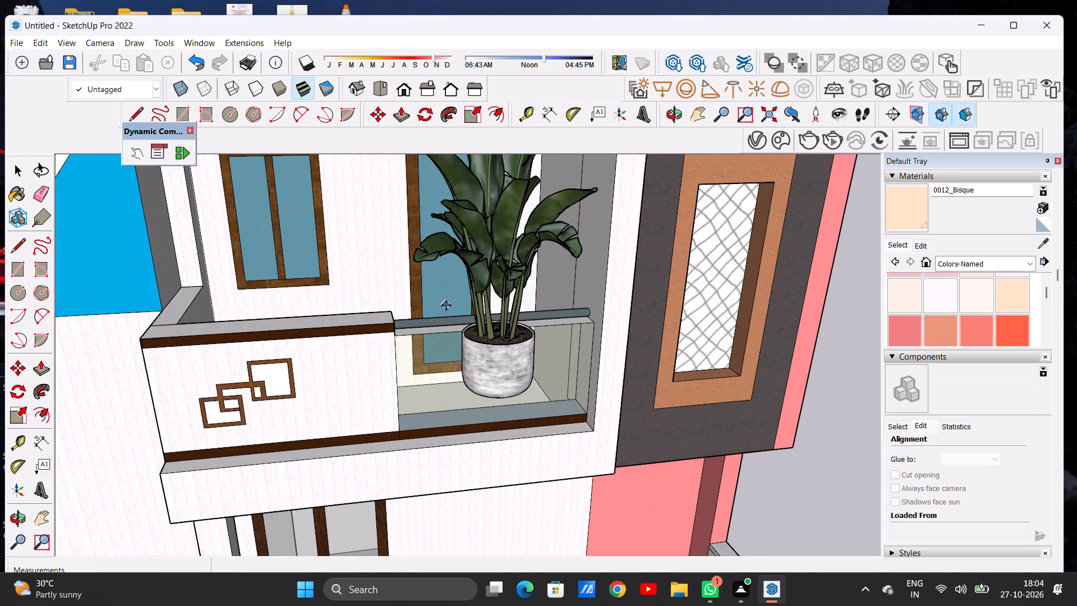
left_click(446, 305)
Move the potted plant about 4' 3" so that it sits on the balcony floor behind the glass railing.
key("space")
type("M")
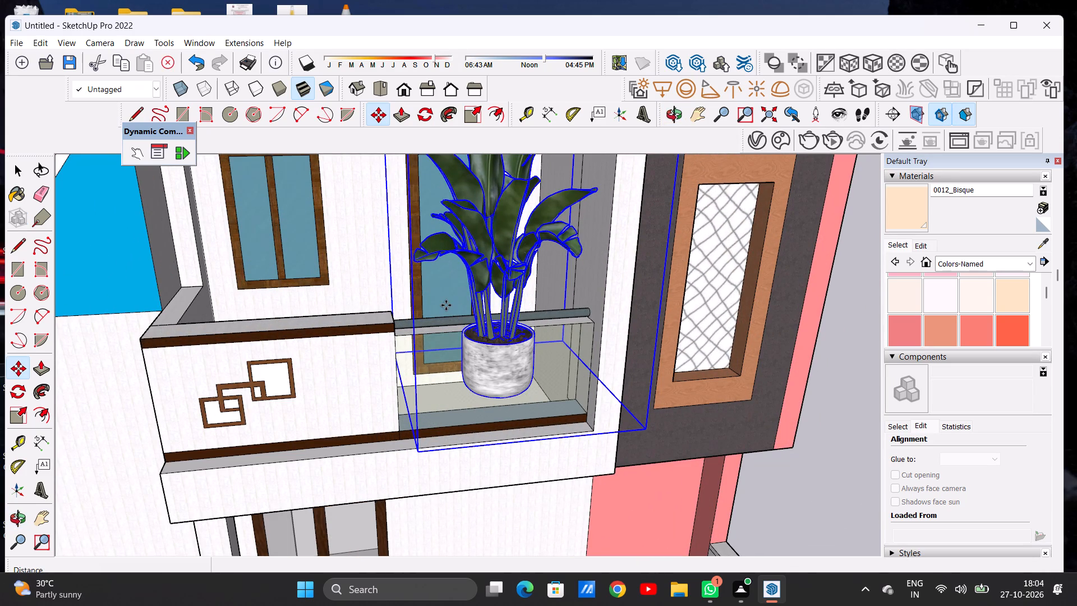
scroll(443, 301, "down", 12)
scroll(497, 342, "up", 10)
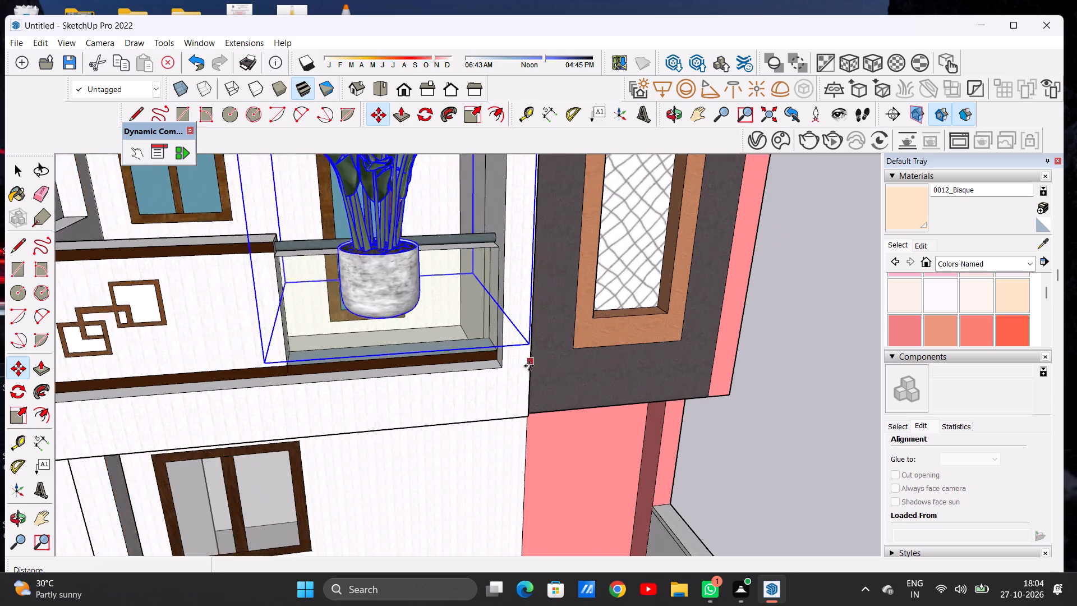
scroll(529, 366, "up", 1)
left_click(527, 342)
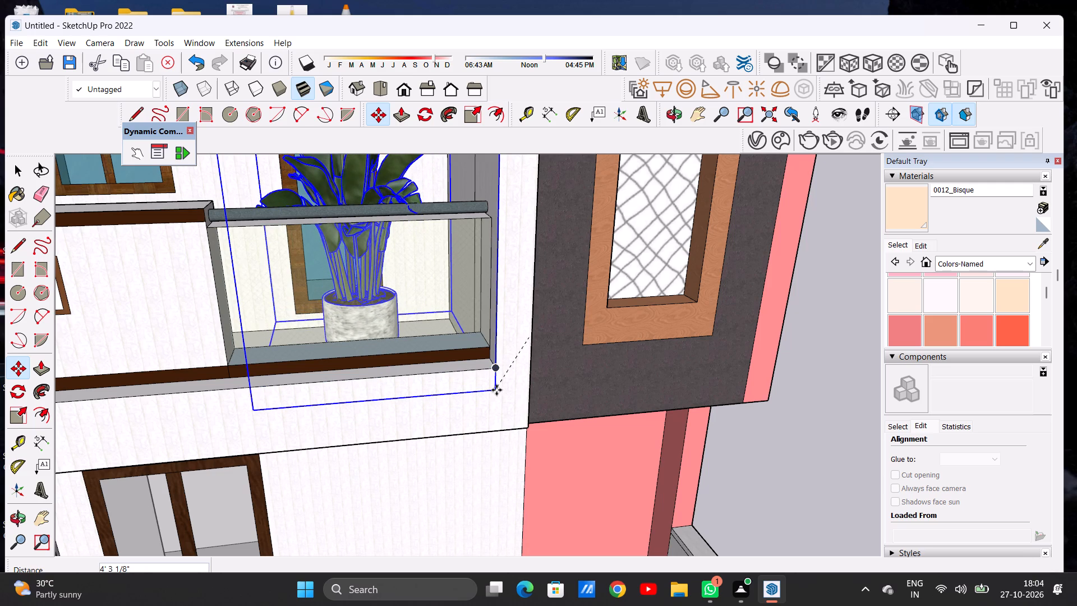
left_click(496, 390)
key("space")
scroll(437, 284, "down", 2)
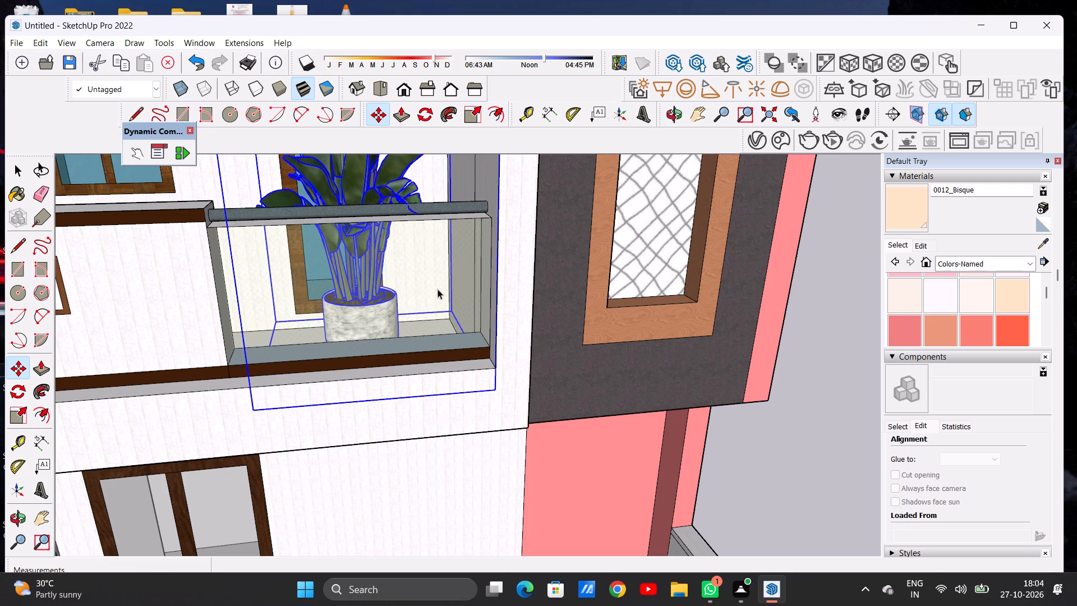
scroll(438, 289, "down", 8)
left_click(660, 279)
Move the potted plant about 6 5/8" away from the railing toward the balcony's door wall.
middle_click_drag(357, 267, 461, 330)
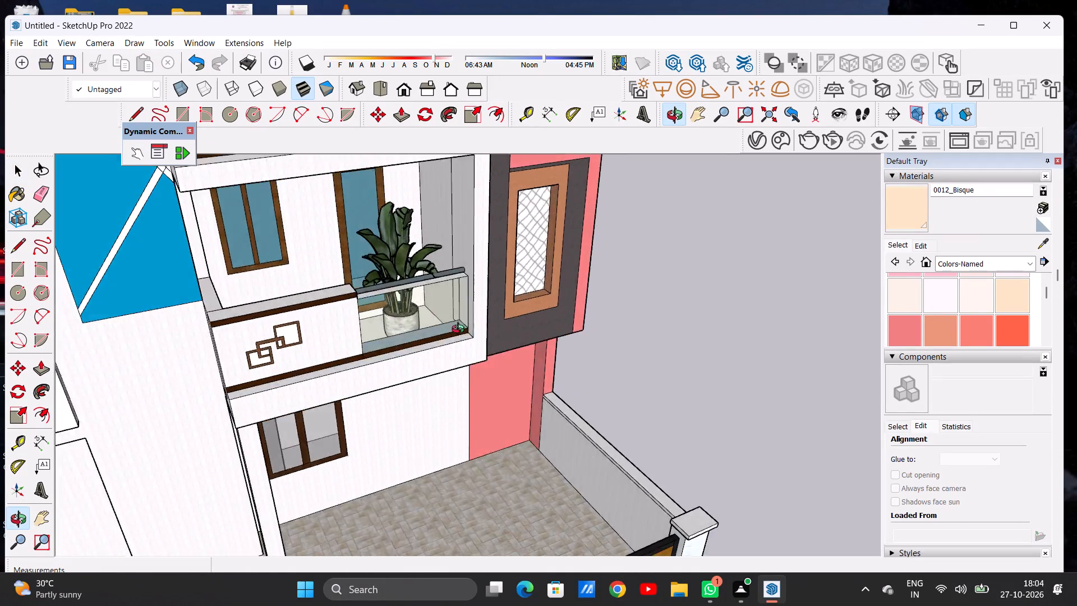
middle_click_drag(461, 330, 554, 378)
scroll(413, 352, "up", 18)
middle_click_drag(316, 348, 435, 310)
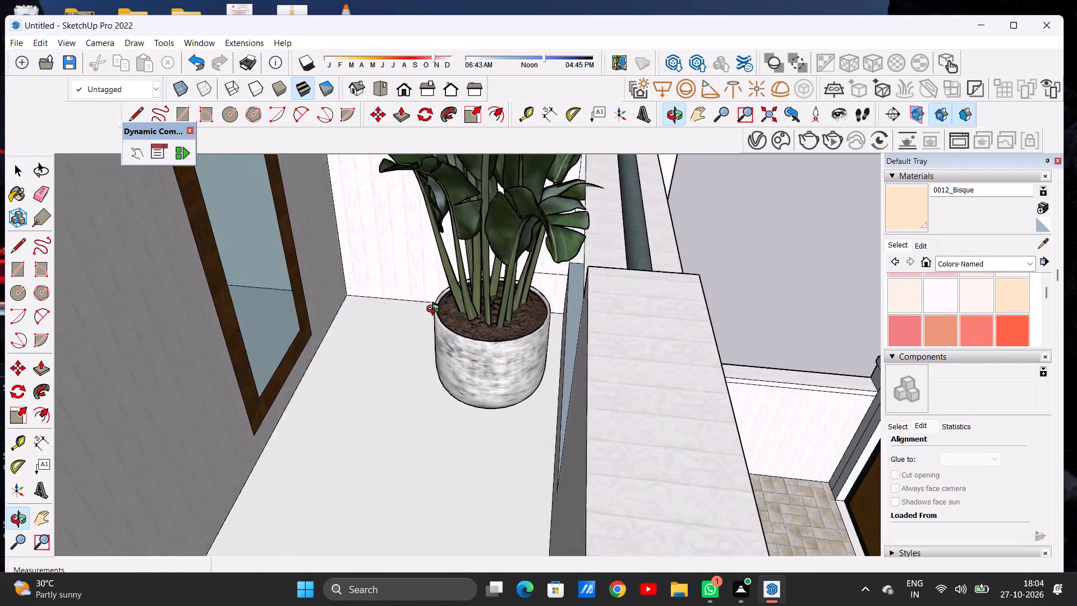
middle_click_drag(435, 310, 446, 295)
scroll(468, 380, "up", 3)
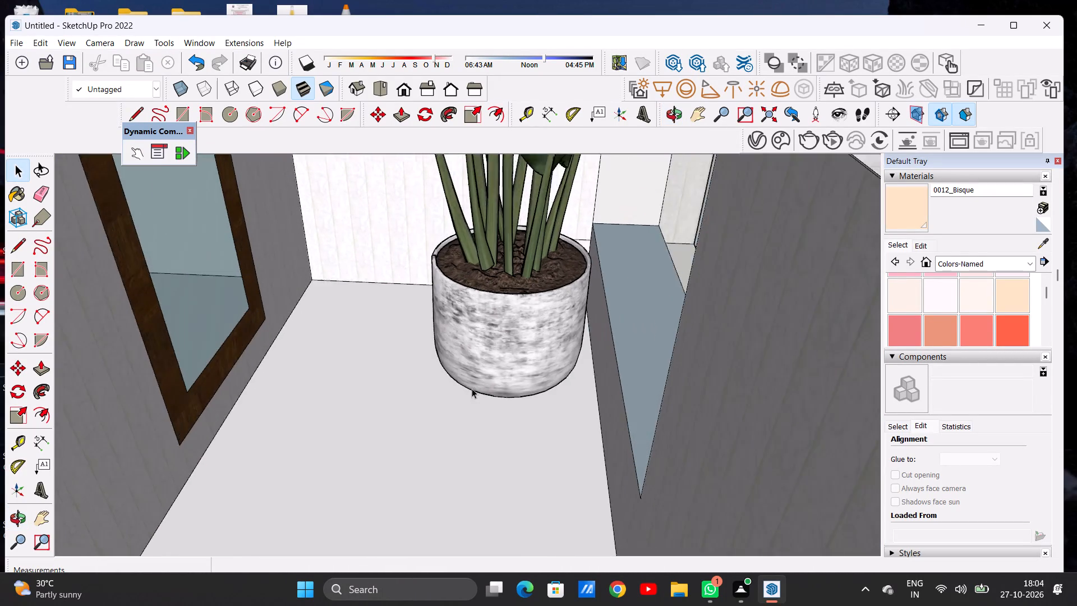
scroll(472, 388, "up", 3)
left_click(502, 364)
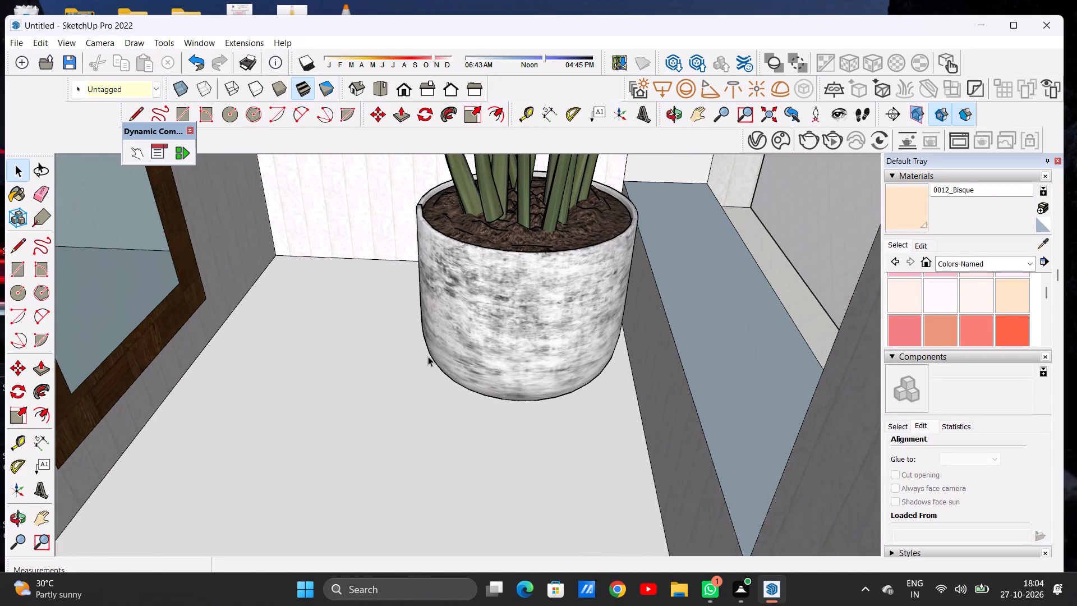
scroll(428, 352, "down", 4)
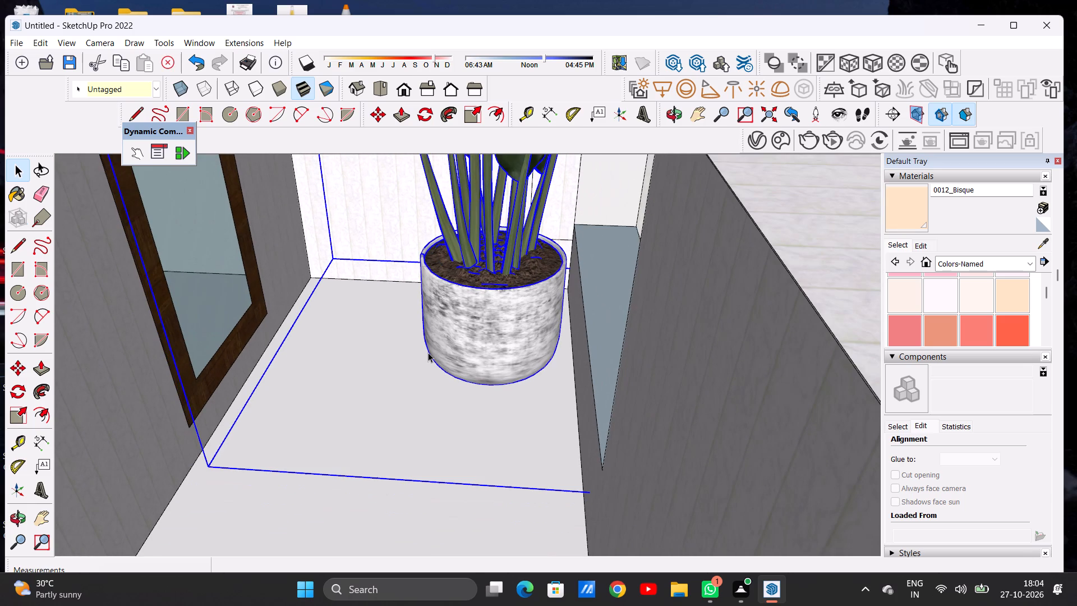
key("m")
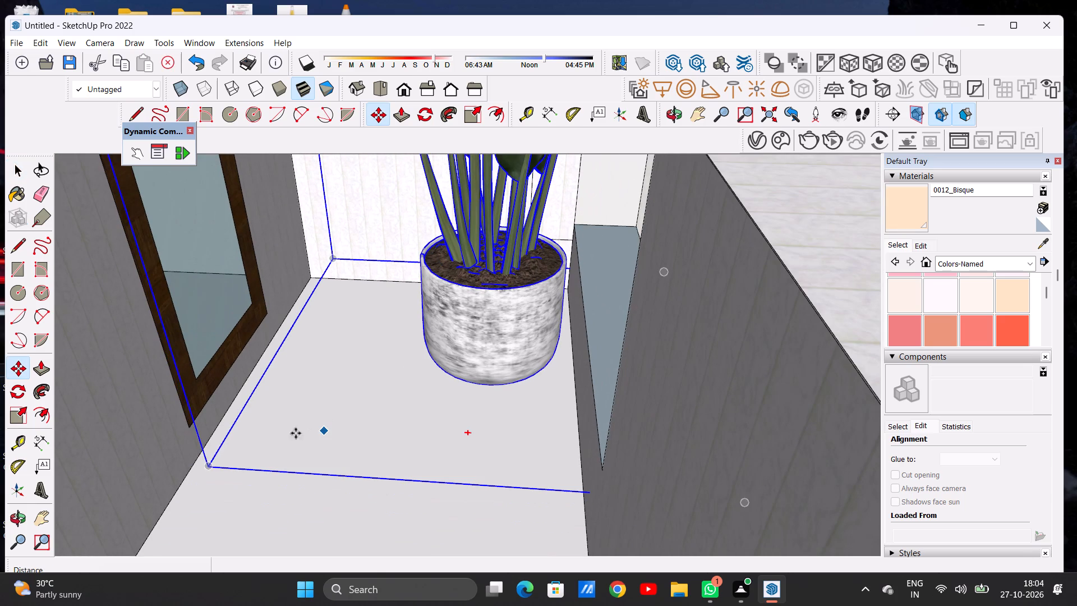
left_click(214, 467)
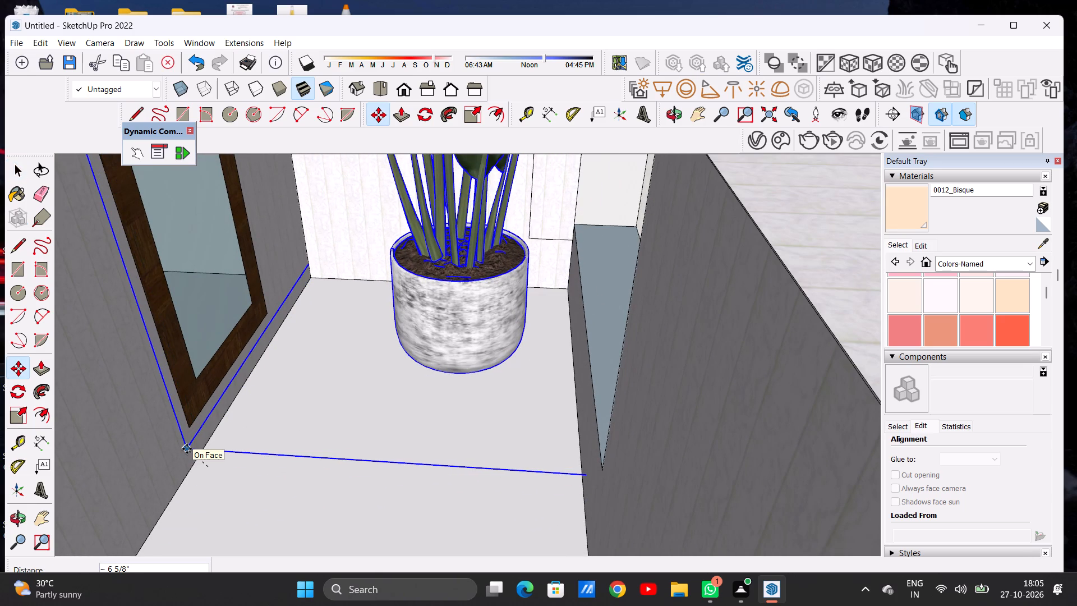
left_click(187, 449)
scroll(213, 447, "down", 5)
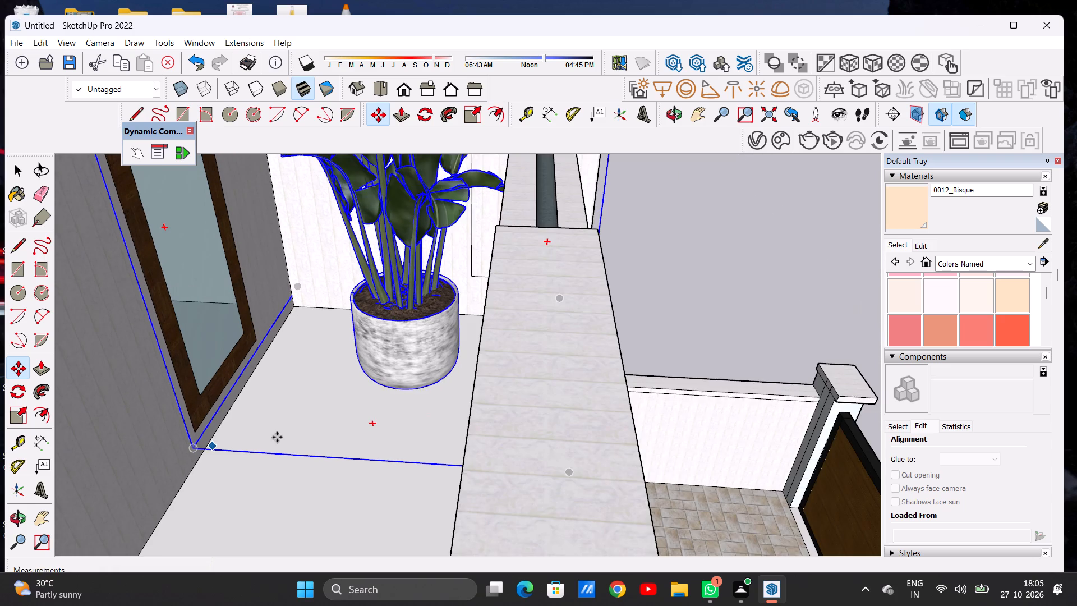
scroll(277, 437, "down", 12)
key("space")
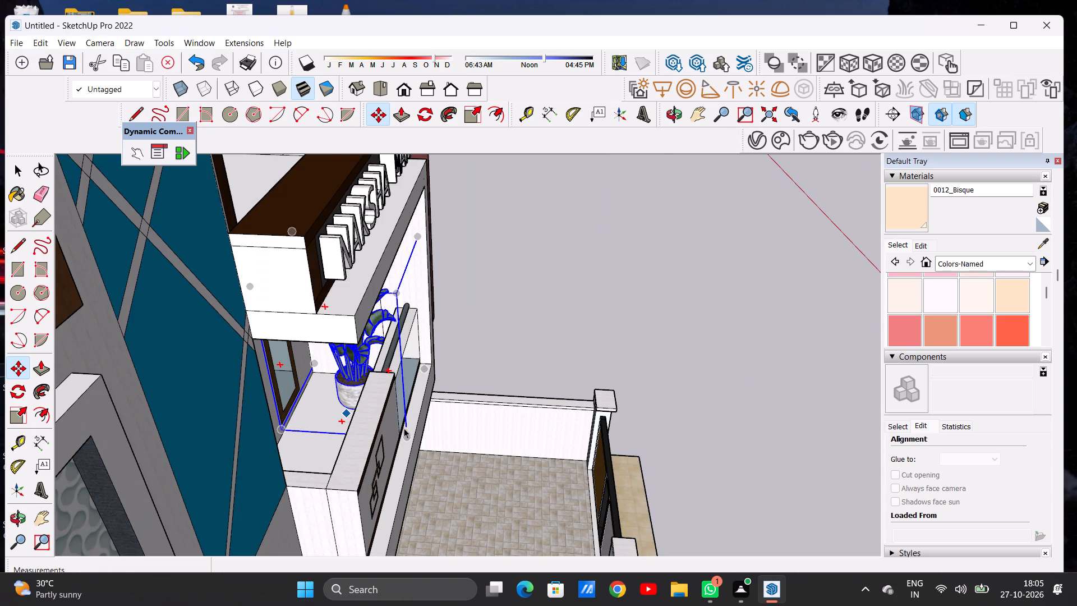
Scale the potted plant's height to about 0.98 along the blue axis.
scroll(449, 400, "down", 7)
middle_click_drag(478, 391, 137, 332)
scroll(417, 354, "up", 1)
scroll(417, 354, "down", 1)
scroll(417, 354, "up", 7)
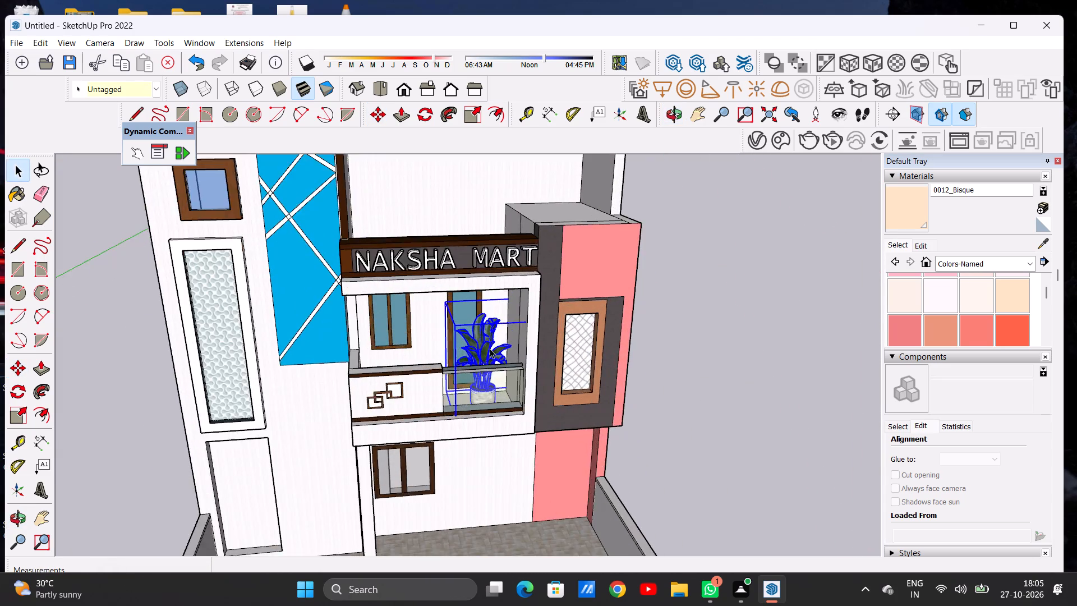
scroll(490, 348, "up", 3)
middle_click_drag(502, 348, 468, 323)
scroll(468, 323, "up", 1)
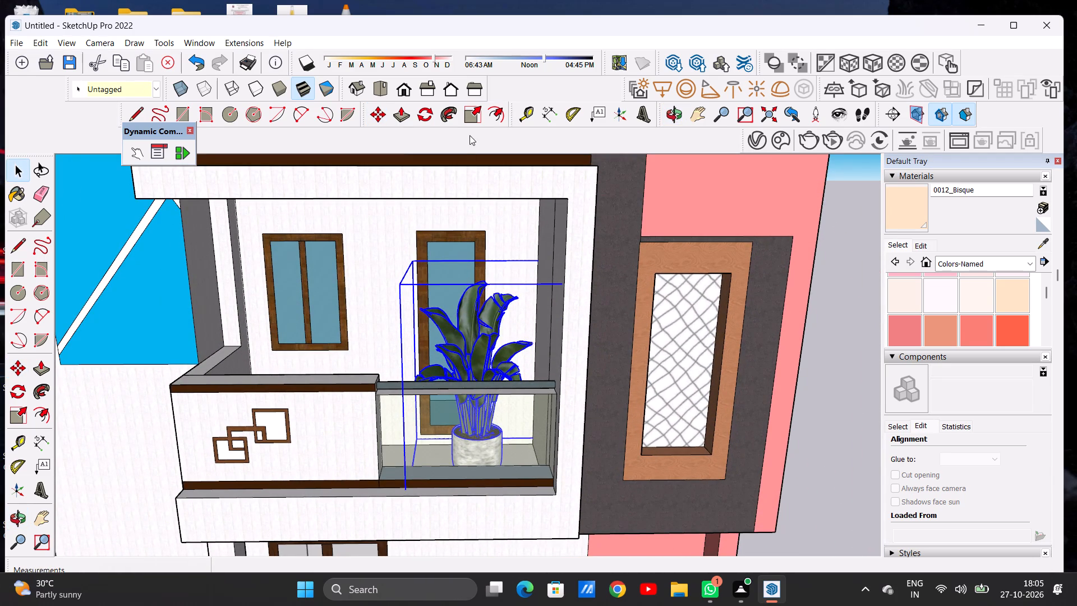
left_click(471, 120)
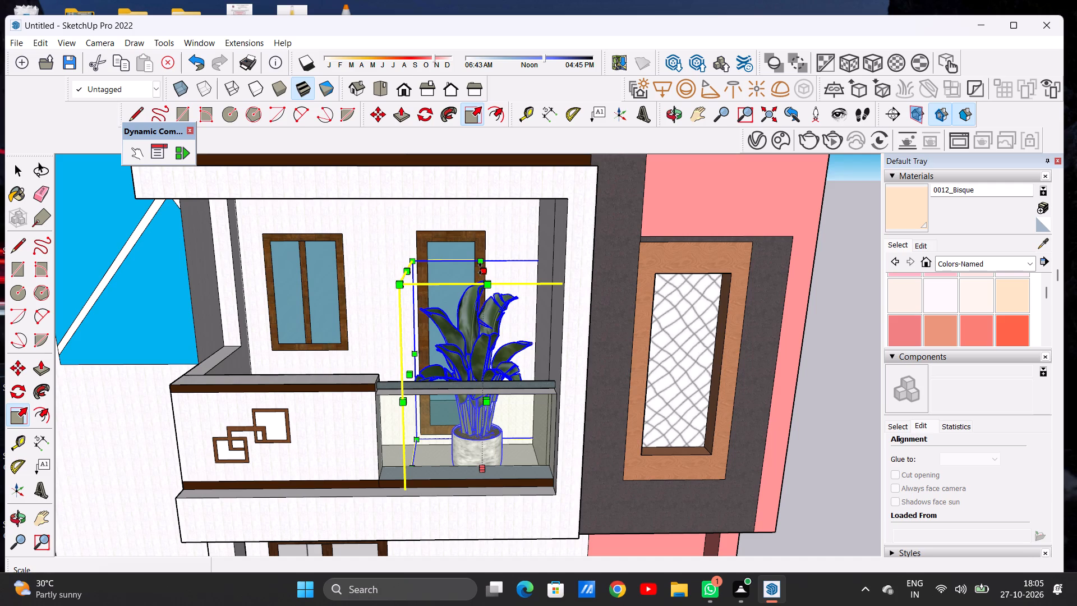
left_click(480, 269)
left_click(490, 276)
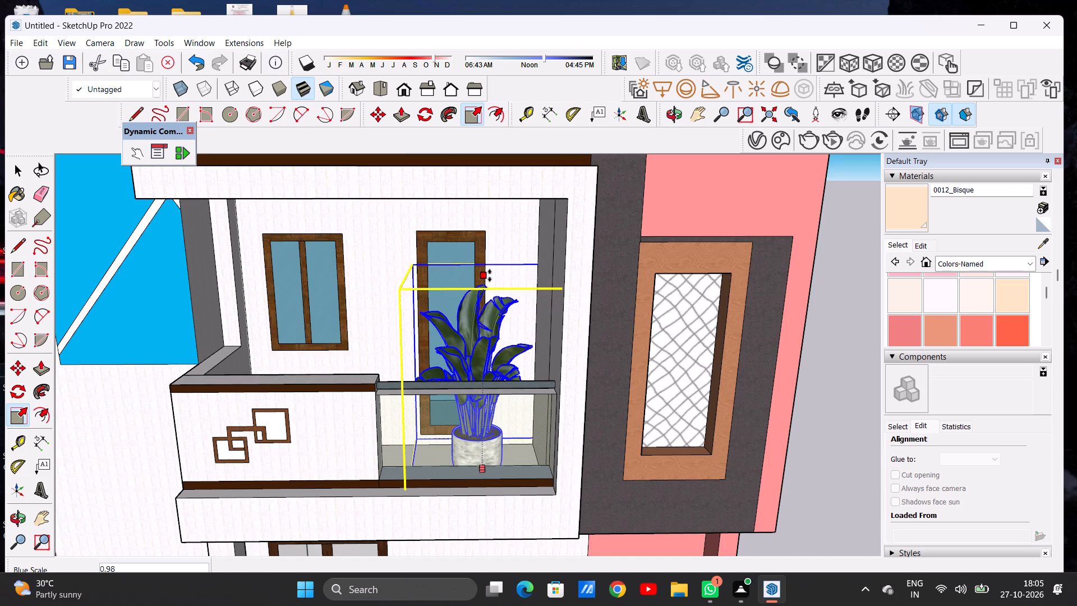
Narrow the potted plant along the red axis by scaling it to about 0.79 and again to about 0.78.
left_click(413, 371)
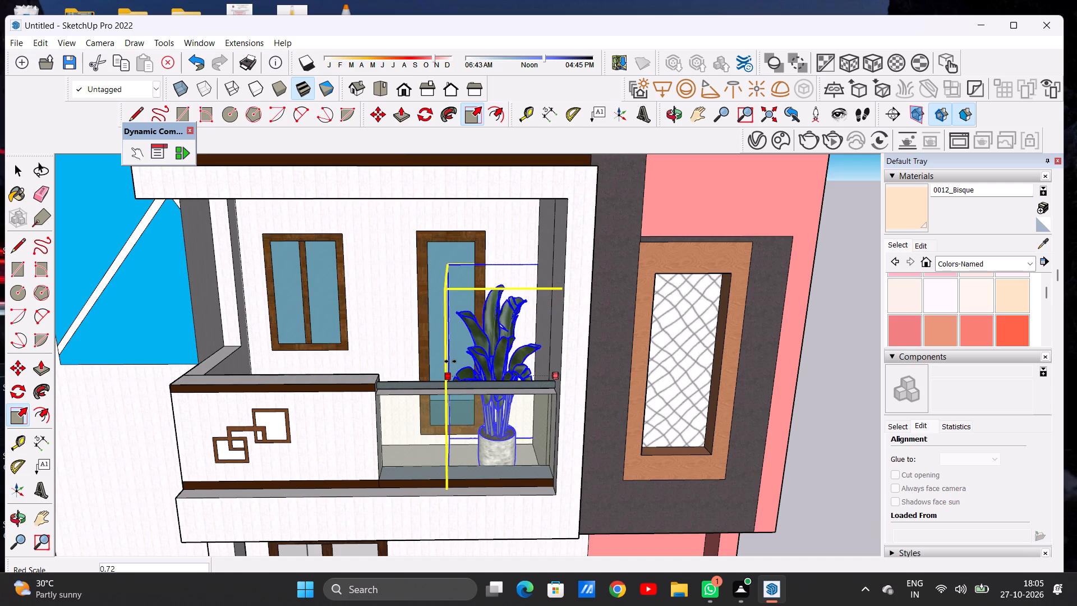
left_click(440, 356)
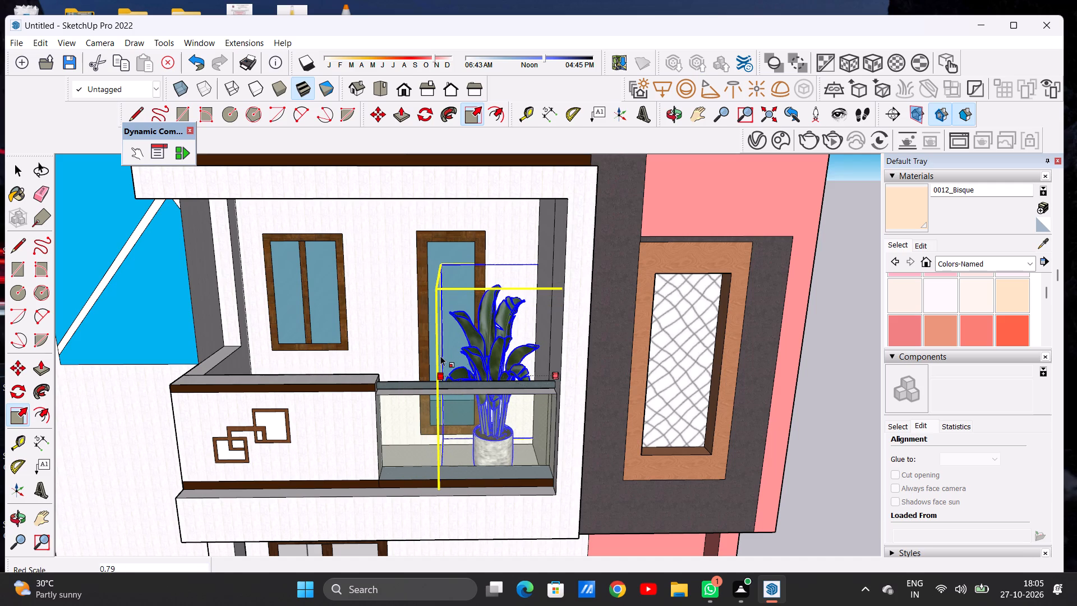
left_click(443, 377)
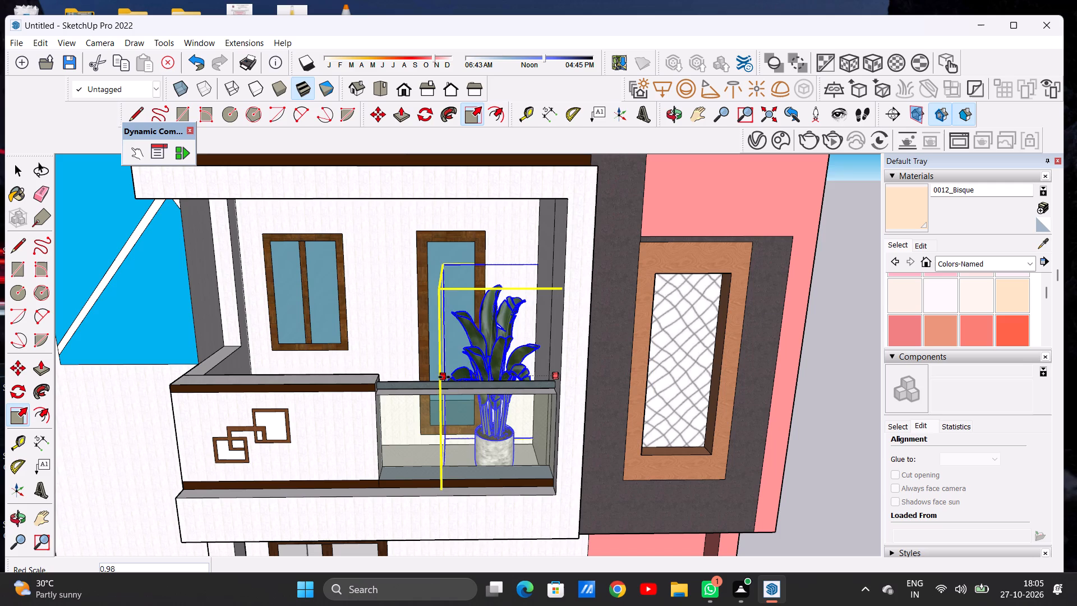
left_click(466, 370)
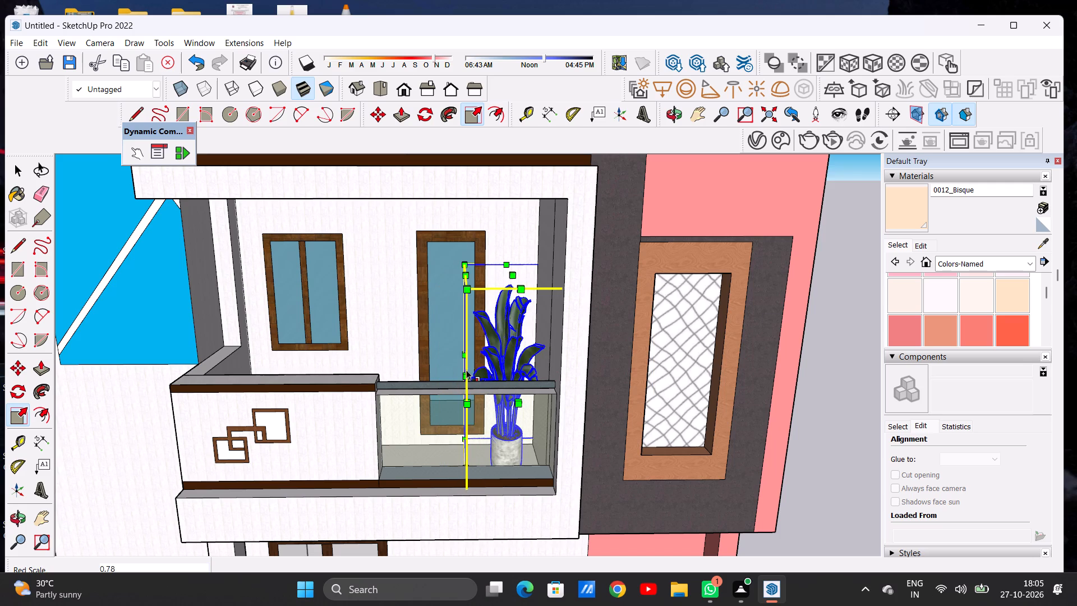
scroll(463, 344, "down", 7)
key("space")
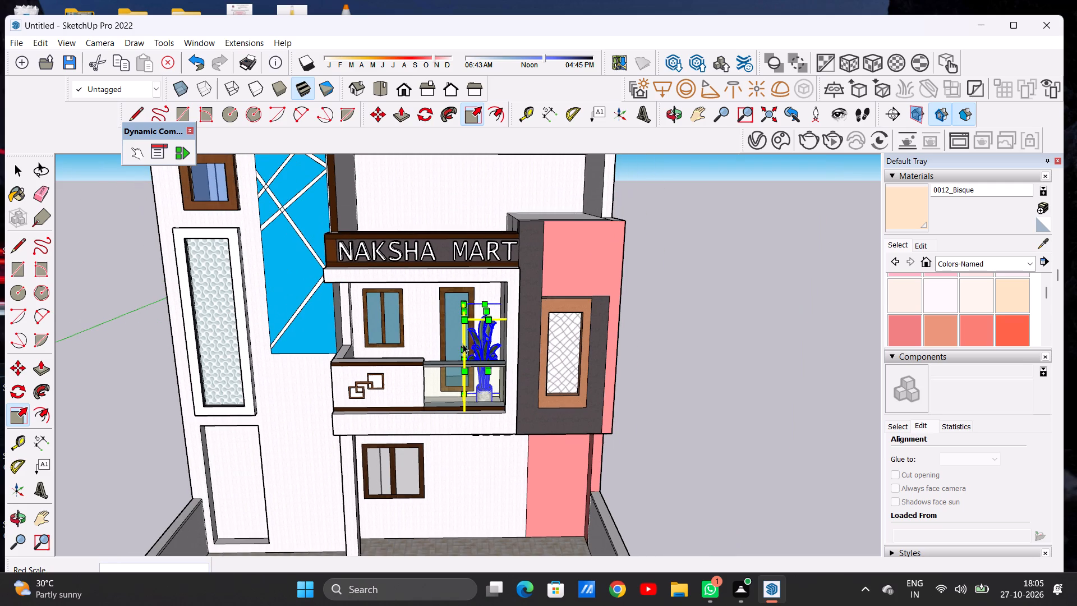
left_click(712, 338)
Scale the potted plant's depth to about 0.80 along the green axis.
middle_click_drag(464, 339, 516, 368)
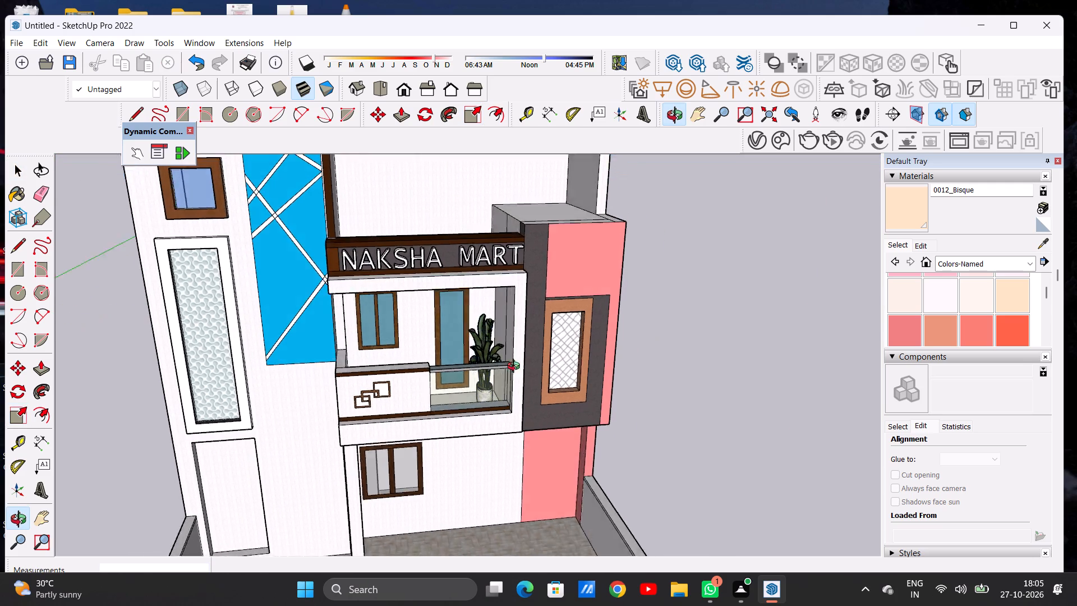
middle_click_drag(516, 368, 611, 391)
scroll(514, 367, "up", 7)
middle_click_drag(497, 351, 392, 403)
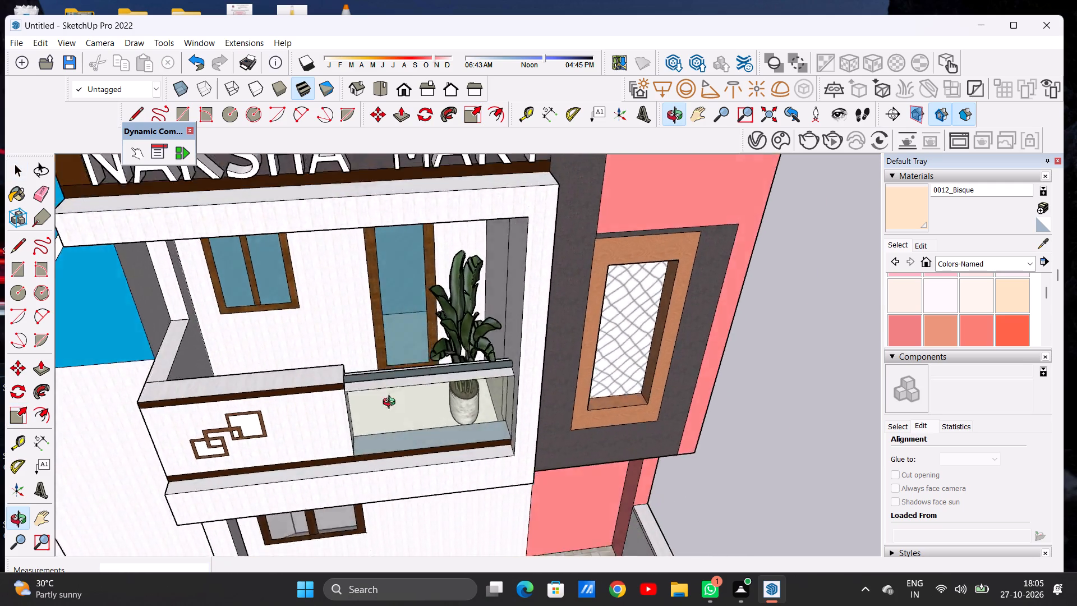
middle_click_drag(392, 403, 551, 424)
scroll(444, 393, "up", 5)
middle_click_drag(370, 378, 523, 316)
scroll(523, 316, "up", 1)
left_click(493, 392)
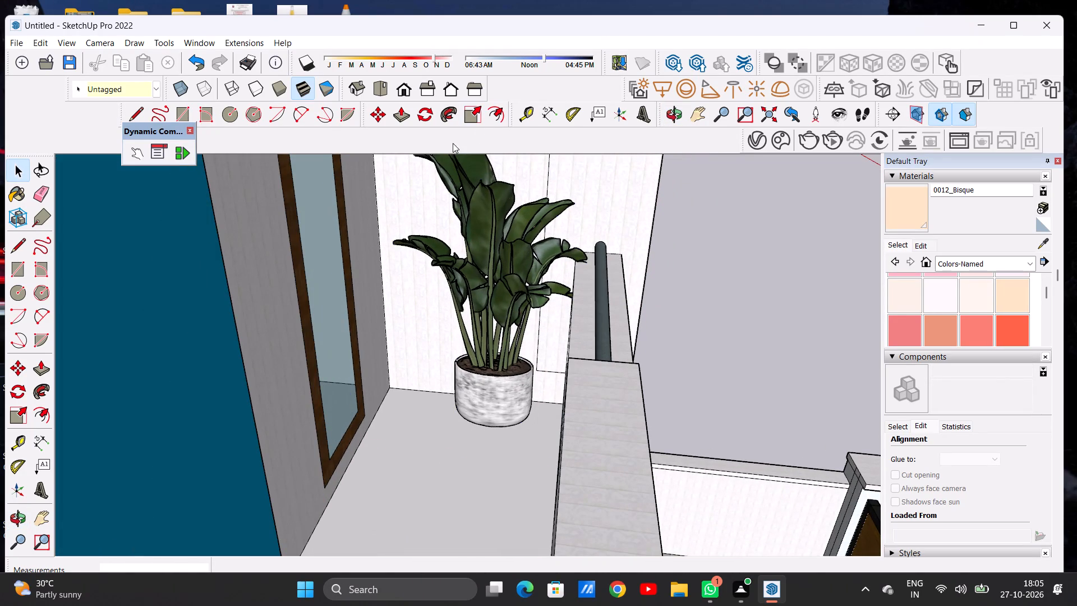
left_click(472, 114)
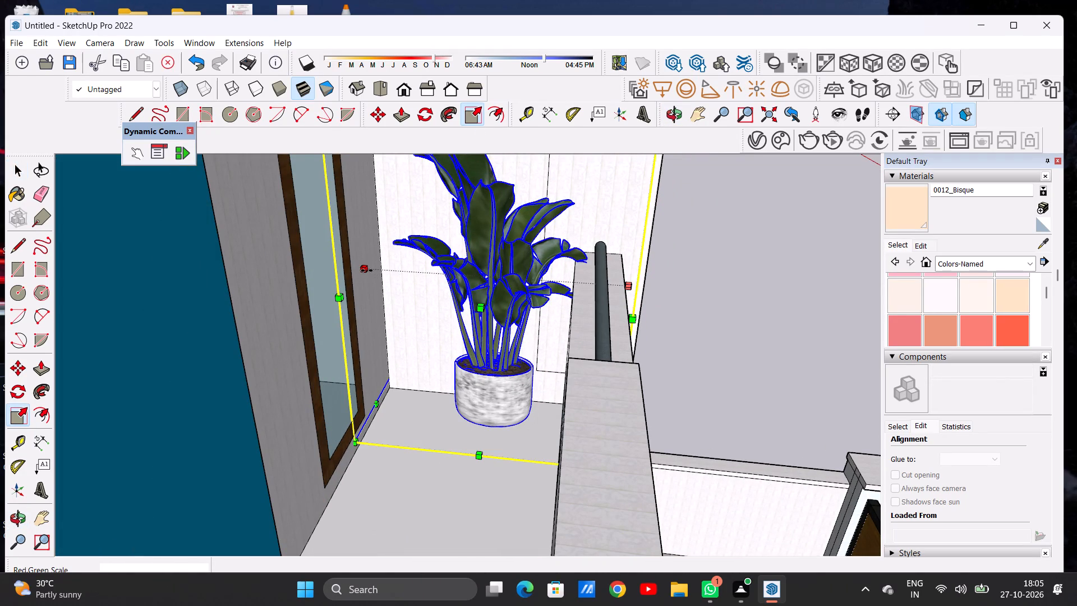
left_click(367, 270)
left_click(414, 285)
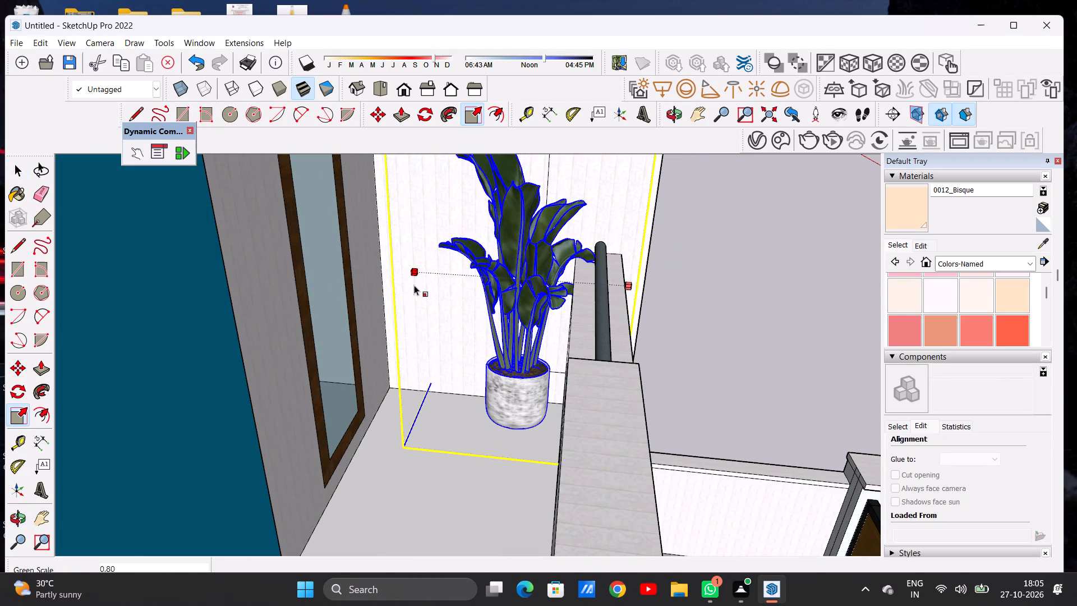
key("space")
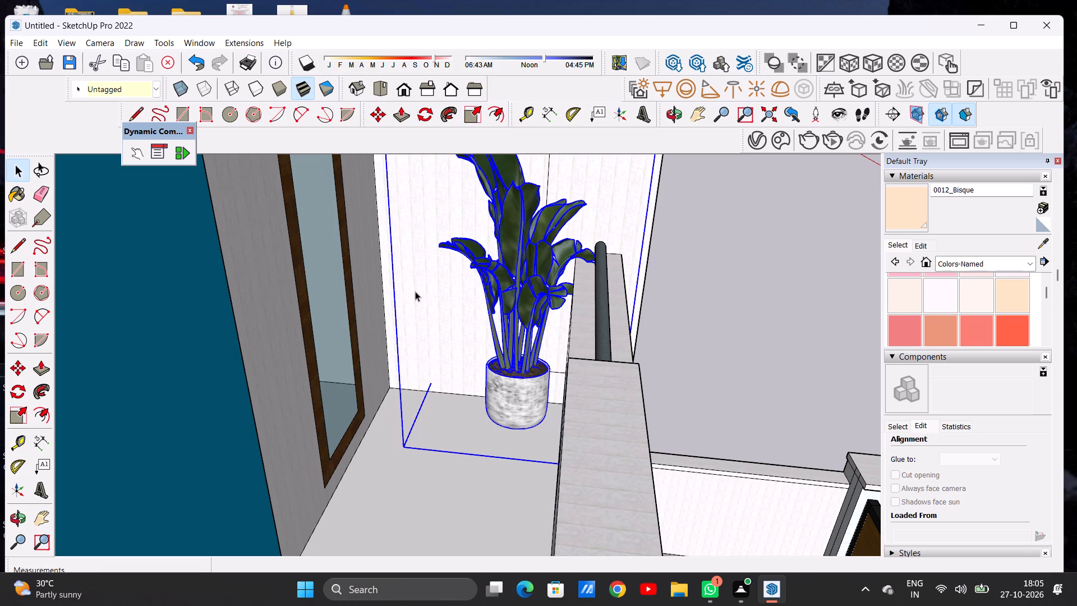
Move the potted plant about 1' 1 3/16" away from the railing, up against the balcony's door wall.
key("m")
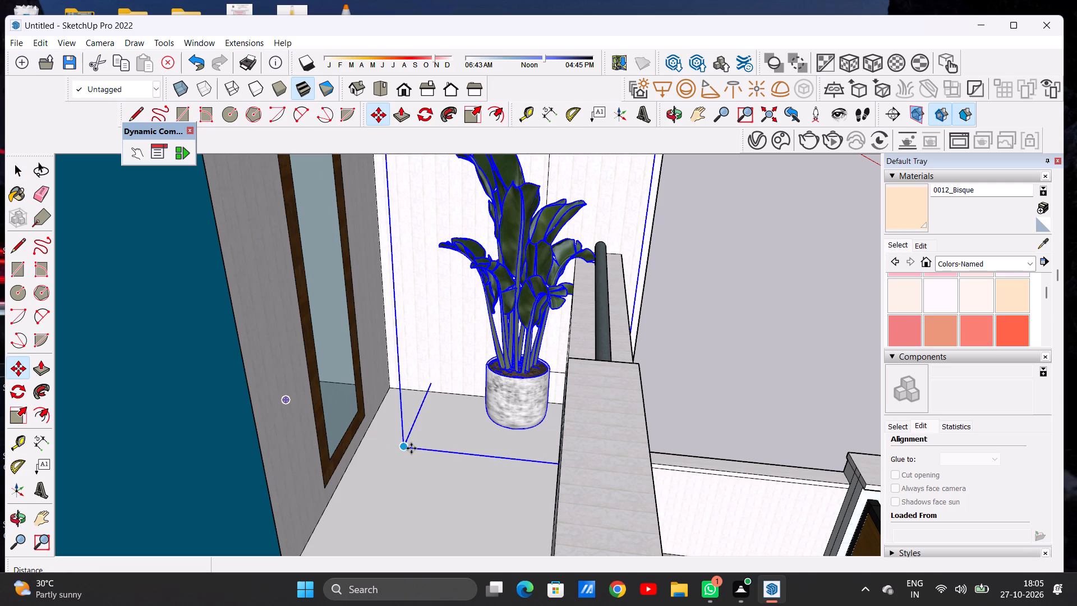
left_click(411, 448)
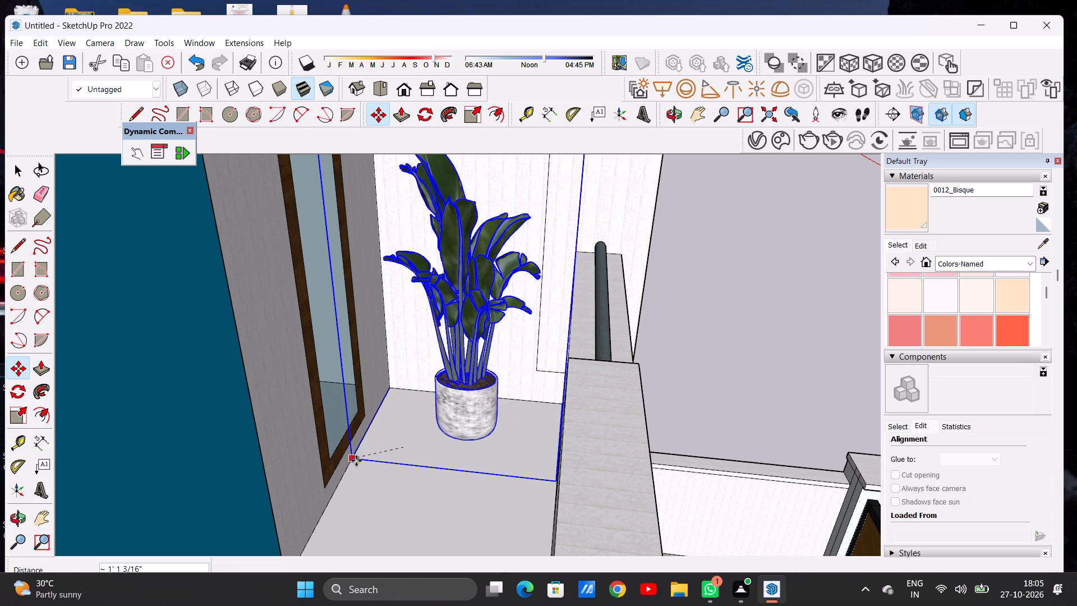
left_click(356, 461)
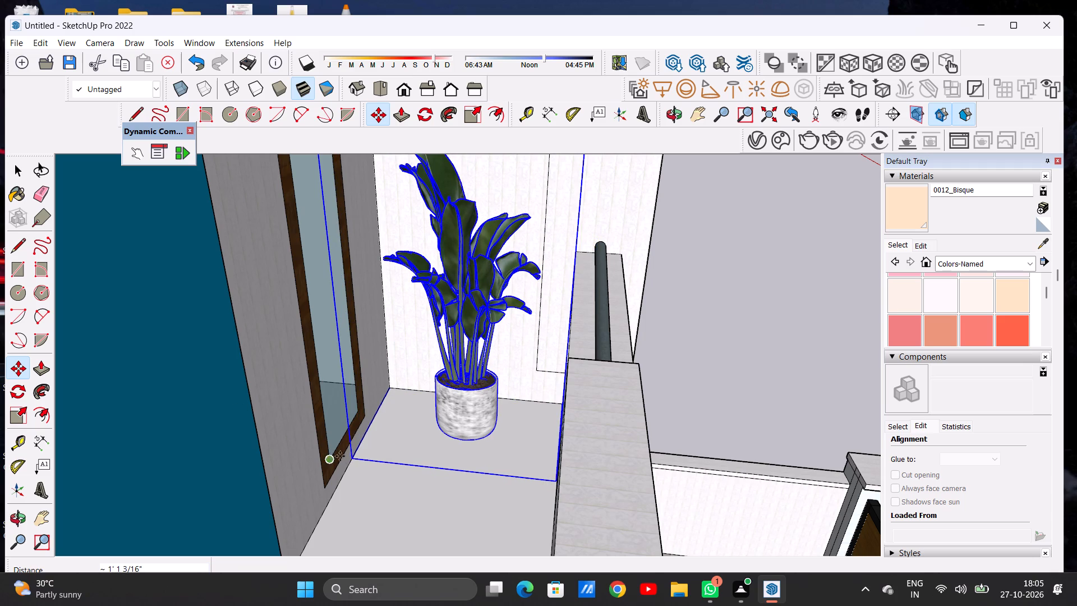
left_click(356, 457)
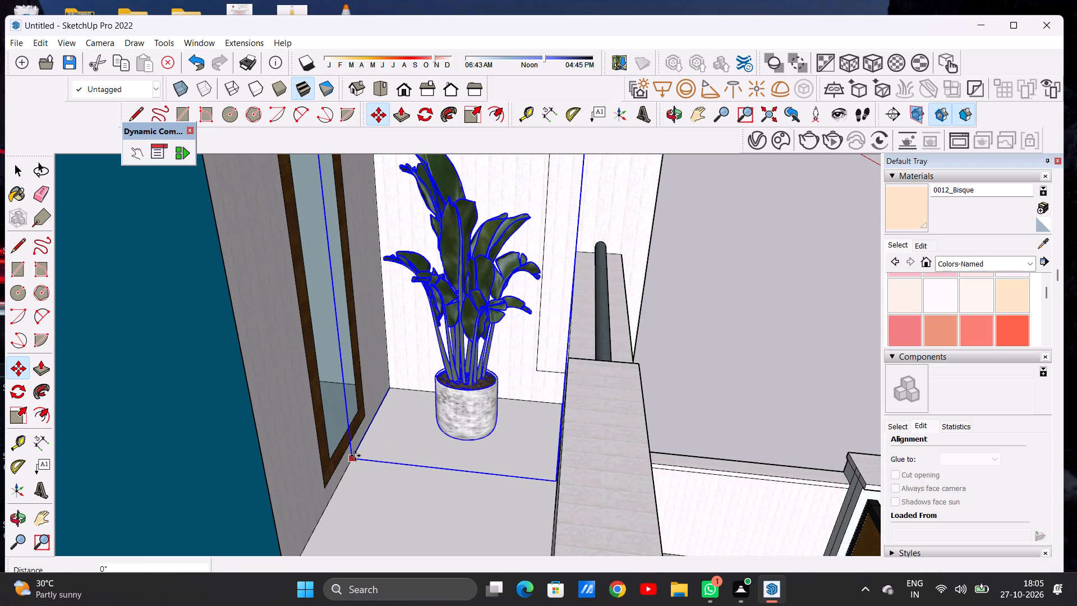
key("space")
scroll(354, 451, "down", 5)
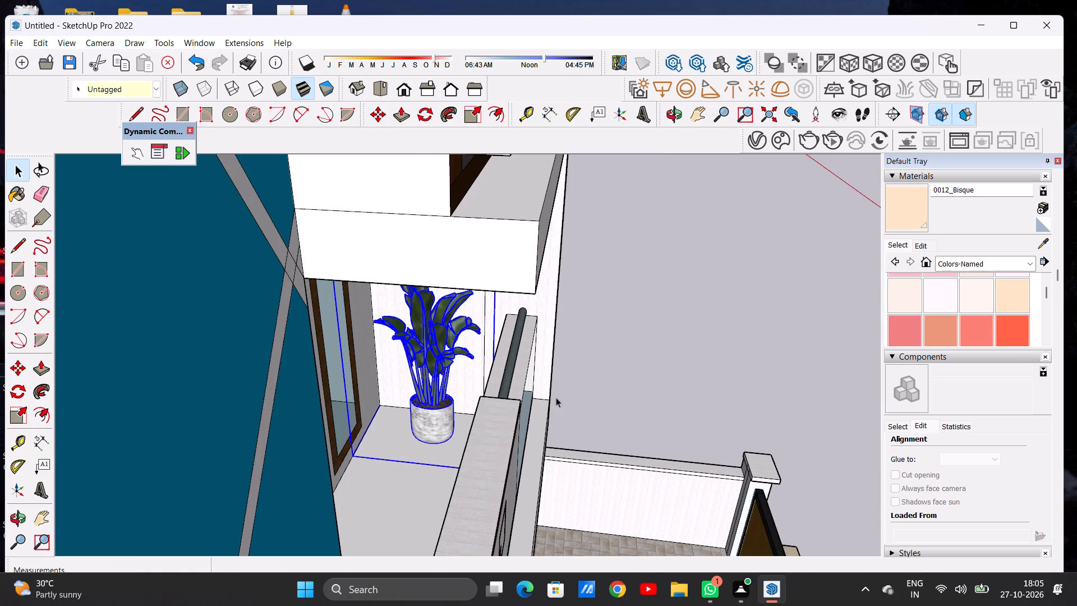
left_click(668, 348)
Examine the potted plant's placement behind the glass railing, from close range and against the whole front elevation.
scroll(445, 388, "up", 7)
middle_click_drag(432, 417, 292, 396)
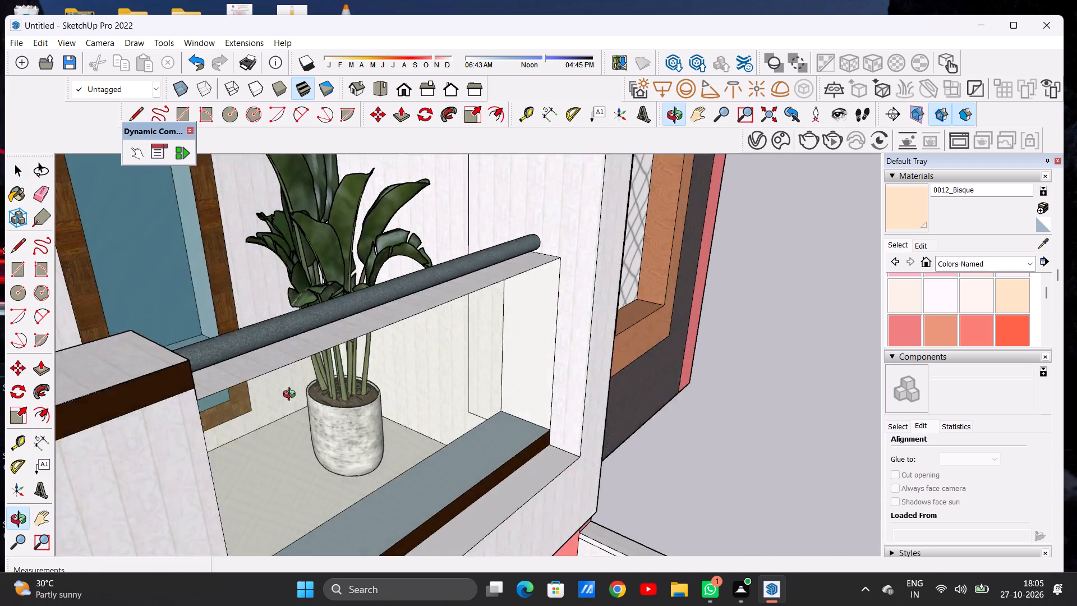
middle_click_drag(292, 396, 247, 394)
scroll(417, 394, "down", 6)
scroll(427, 396, "up", 1)
scroll(430, 397, "down", 12)
middle_click_drag(458, 399, 344, 354)
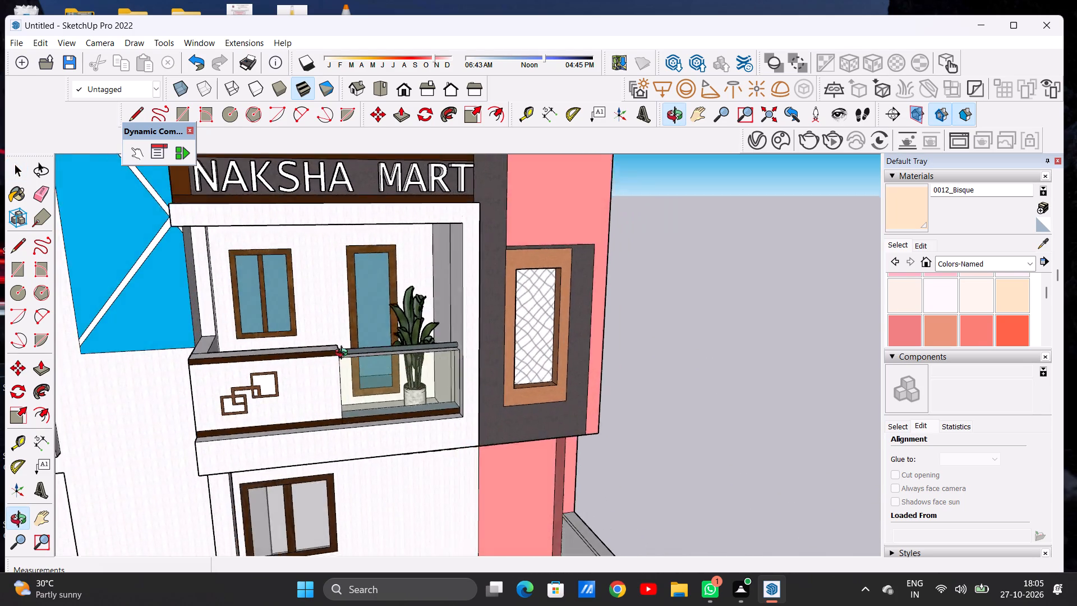
middle_click_drag(344, 354, 316, 345)
scroll(459, 383, "down", 2)
scroll(464, 387, "up", 2)
scroll(466, 387, "down", 11)
scroll(498, 399, "up", 8)
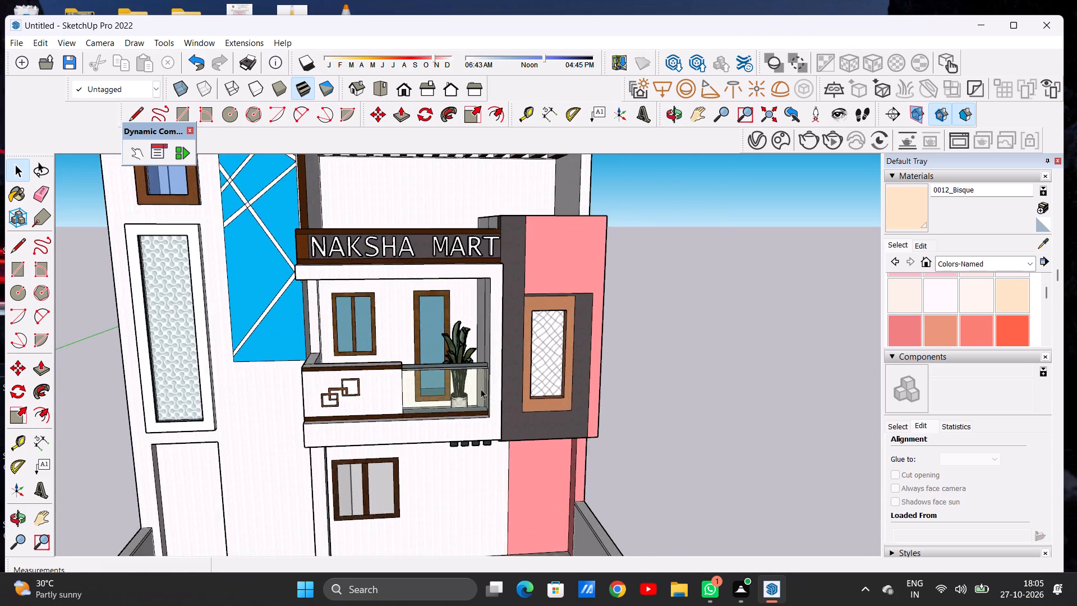
scroll(481, 389, "up", 5)
scroll(480, 375, "down", 14)
scroll(481, 377, "up", 1)
scroll(481, 377, "down", 5)
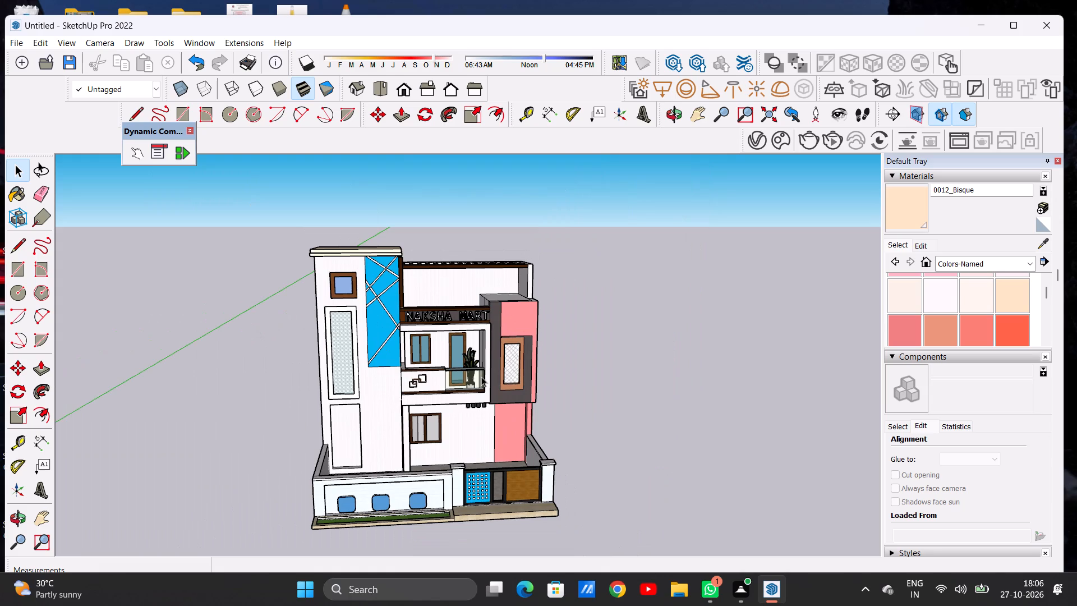
Move the potted plant about 8 3/4" along the red axis toward the balcony's side wall beside the dark projecting frame.
scroll(477, 378, "up", 13)
middle_click_drag(477, 371, 426, 433)
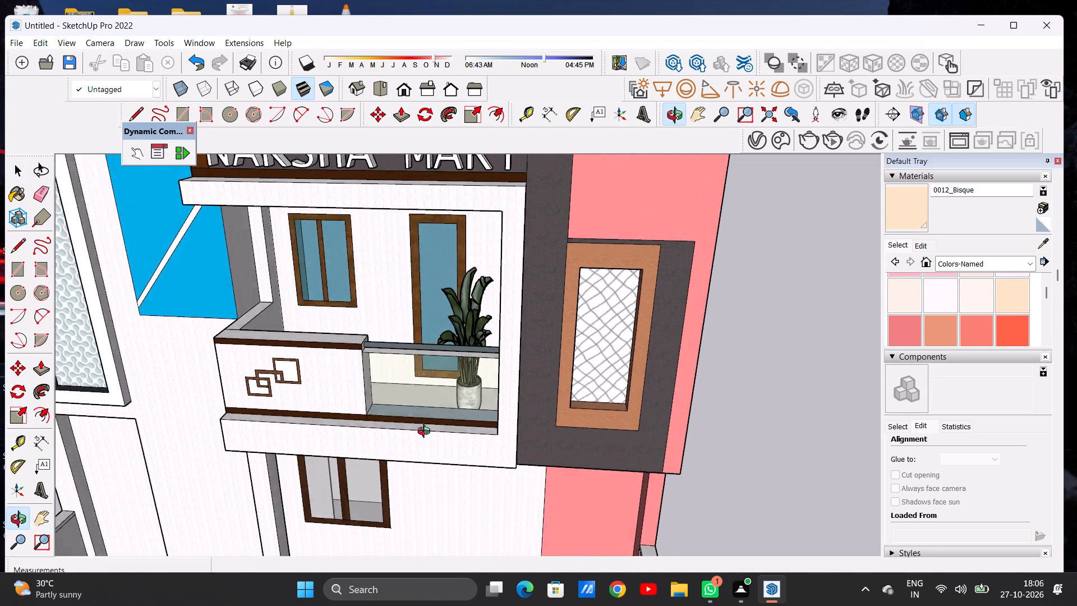
middle_click_drag(426, 433, 434, 452)
scroll(452, 389, "up", 9)
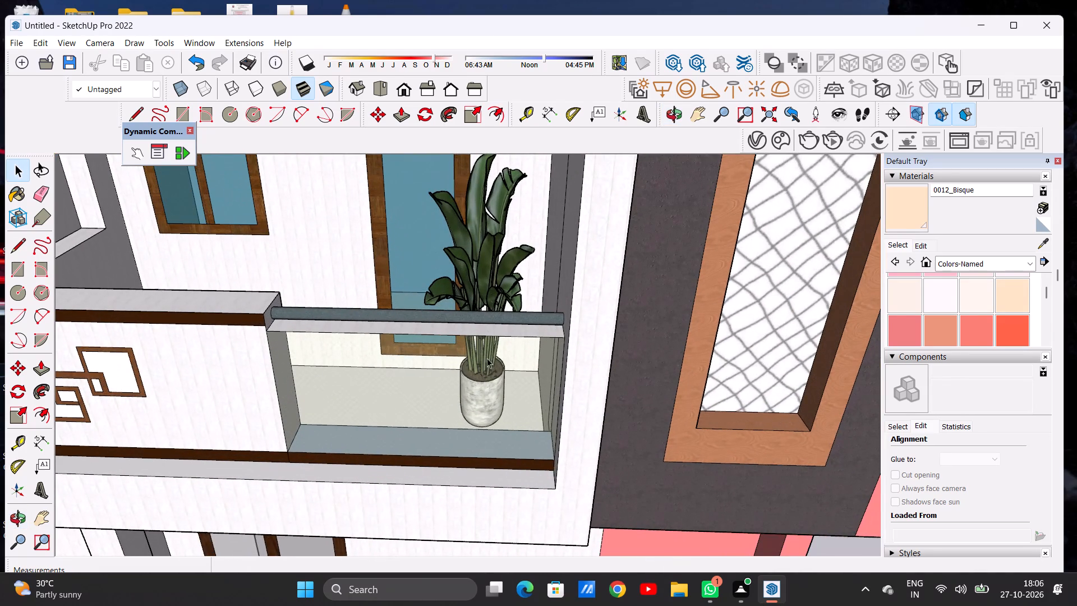
scroll(495, 337, "down", 15)
scroll(509, 339, "up", 2)
scroll(509, 339, "down", 1)
scroll(509, 339, "up", 2)
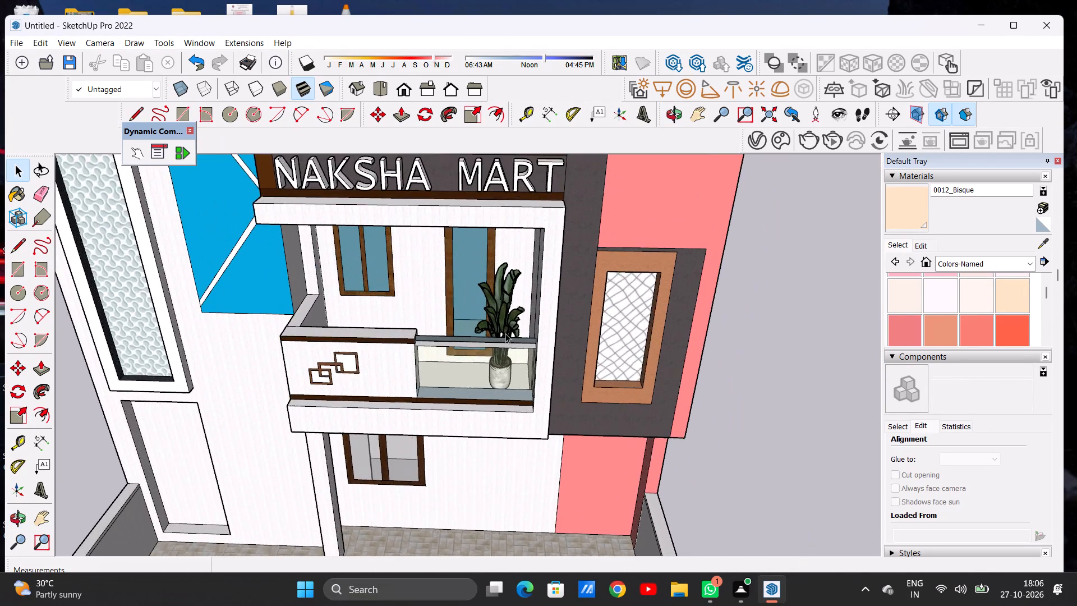
scroll(505, 333, "up", 3)
scroll(504, 323, "down", 1)
scroll(504, 323, "up", 4)
left_click(504, 323)
middle_click_drag(510, 324, 514, 380)
middle_click_drag(498, 337, 491, 290)
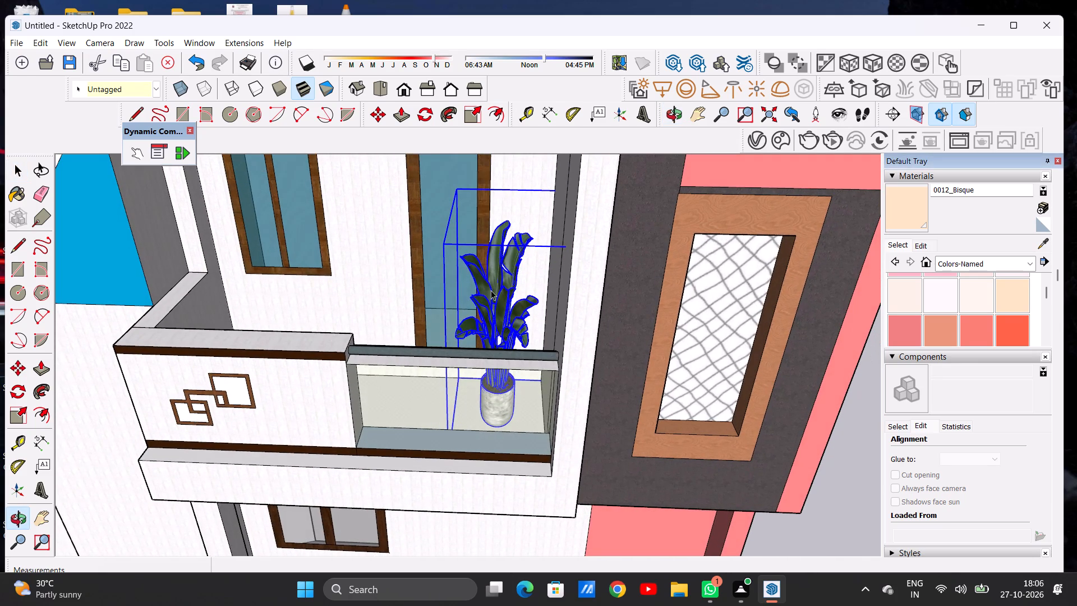
key("m")
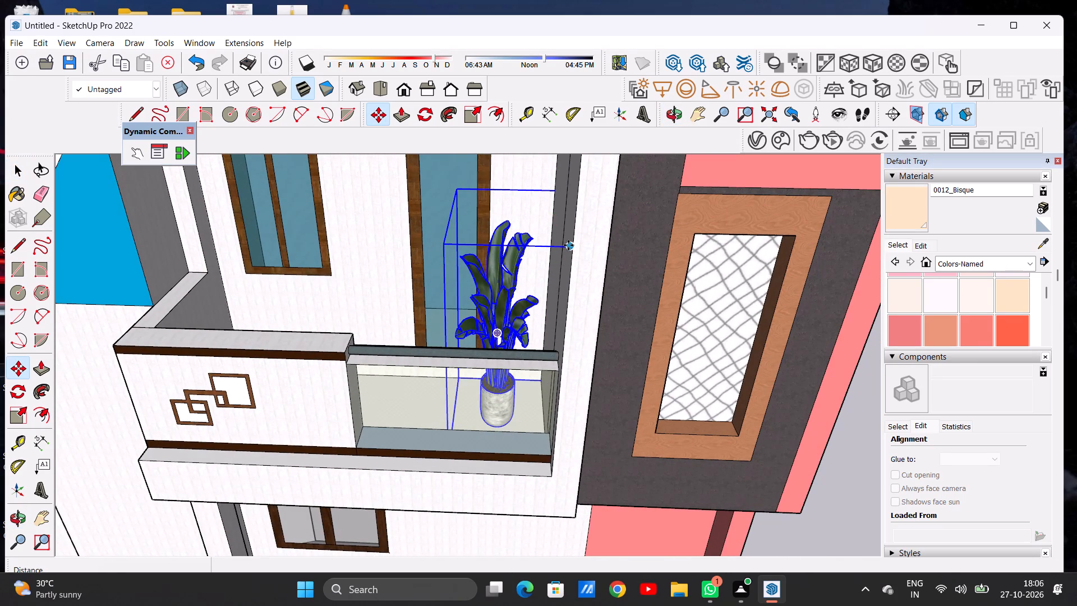
left_click(568, 245)
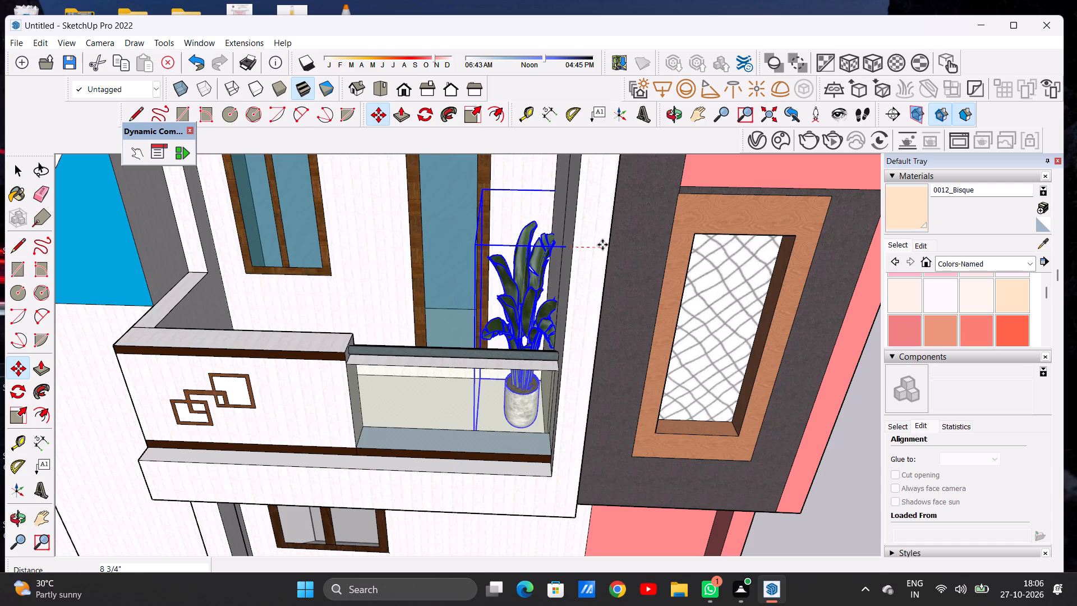
left_click(602, 245)
key("space")
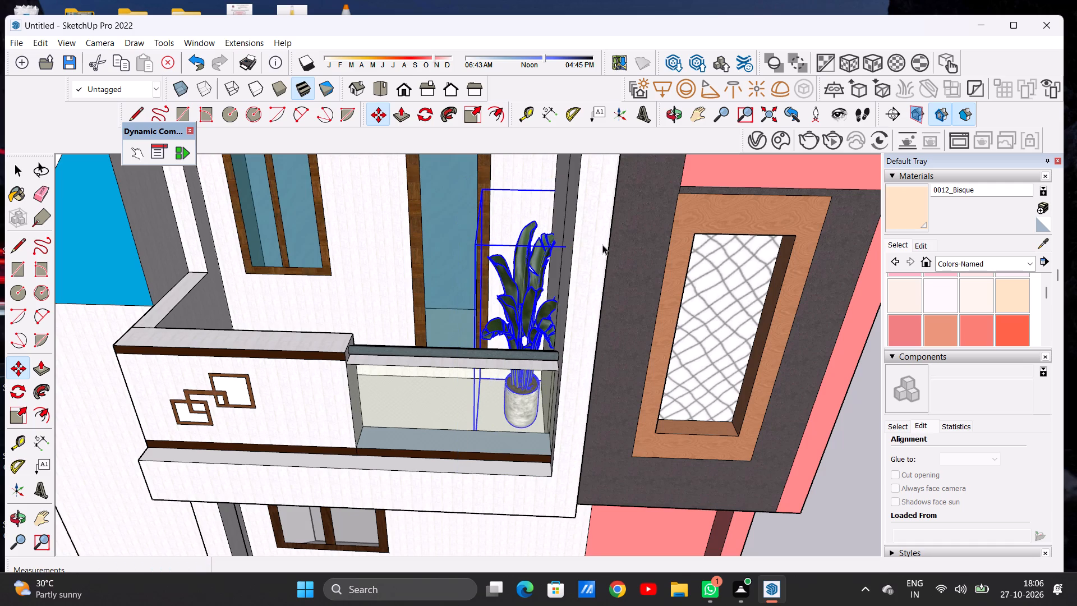
scroll(555, 241, "down", 1)
scroll(555, 241, "up", 1)
scroll(555, 241, "down", 11)
left_click(737, 258)
Check the potted plant's position against the balcony side wall and railing, and within the complete front elevation.
scroll(560, 256, "up", 7)
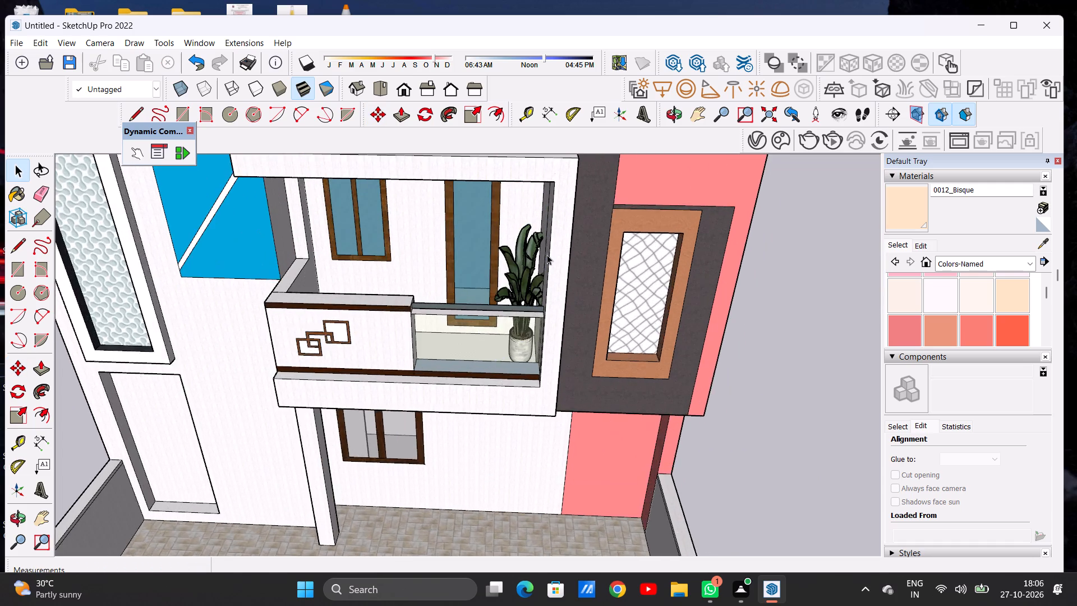
scroll(538, 252, "down", 1)
scroll(538, 252, "up", 1)
scroll(538, 252, "down", 1)
scroll(538, 252, "up", 19)
scroll(539, 272, "down", 5)
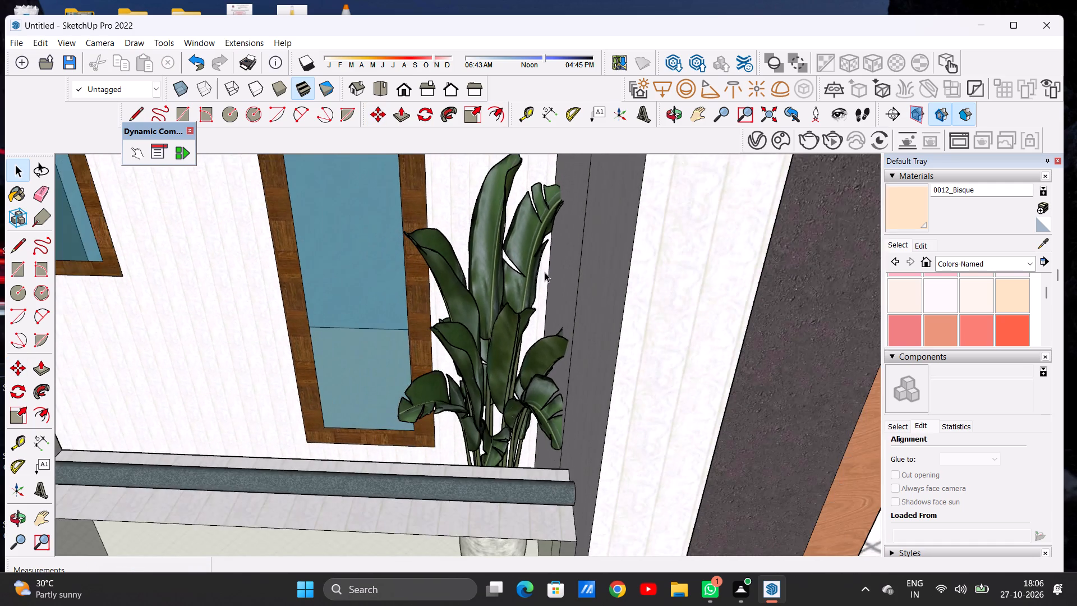
middle_click_drag(539, 267, 647, 221)
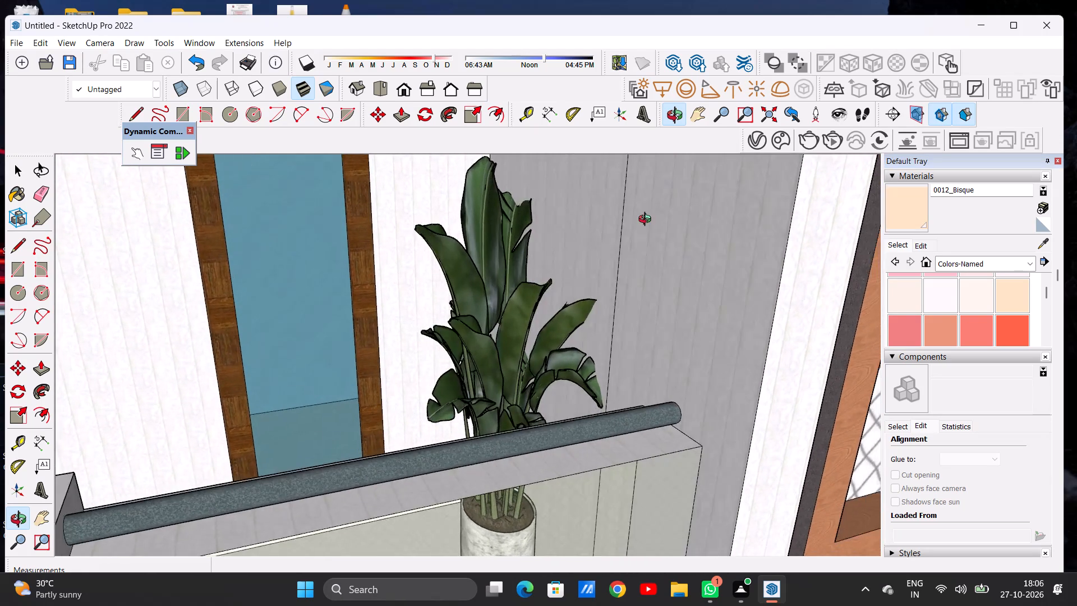
middle_click_drag(647, 221, 569, 234)
scroll(569, 234, "down", 20)
scroll(569, 234, "down", 2)
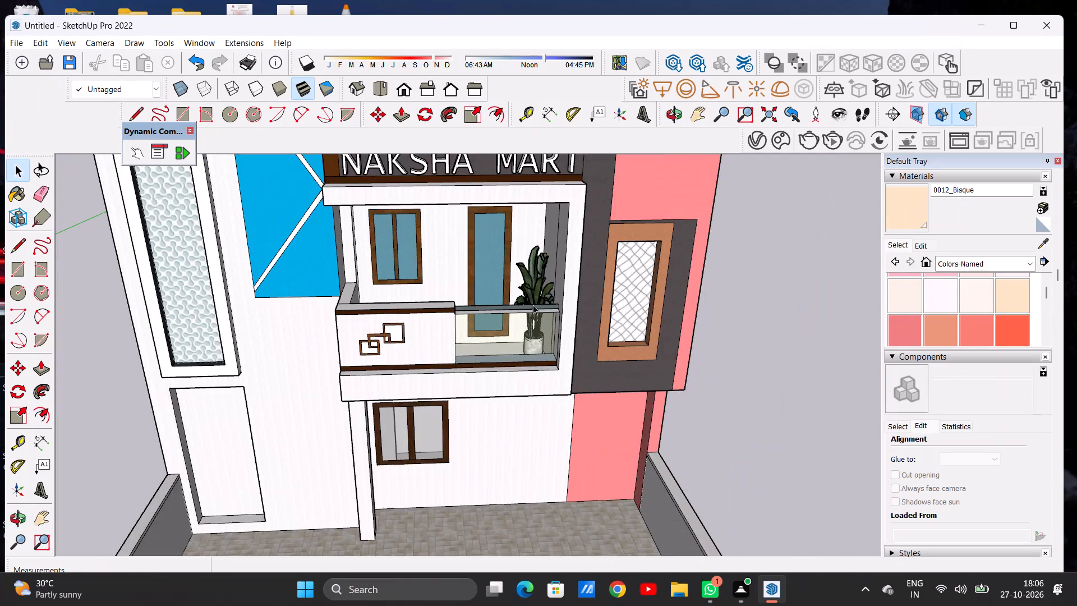
middle_click_drag(534, 330, 517, 255)
middle_click(517, 255)
scroll(518, 260, "down", 4)
middle_click_drag(558, 369, 555, 348)
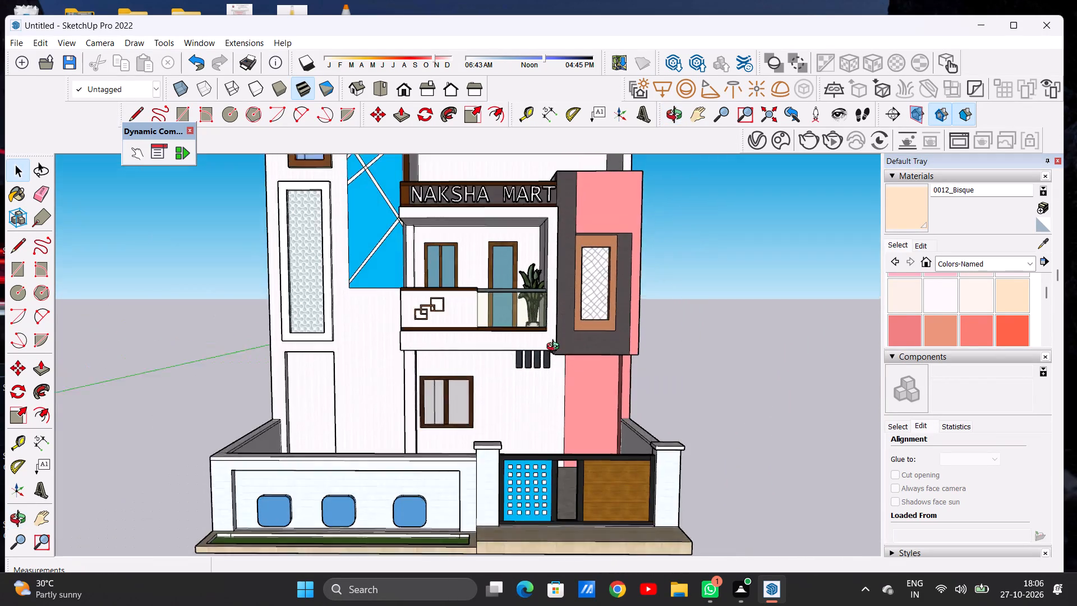
middle_click_drag(555, 348, 546, 247)
scroll(542, 353, "up", 7)
scroll(530, 293, "up", 1)
middle_click_drag(530, 293, 533, 417)
scroll(538, 360, "down", 6)
middle_click_drag(535, 372, 535, 414)
scroll(517, 324, "down", 6)
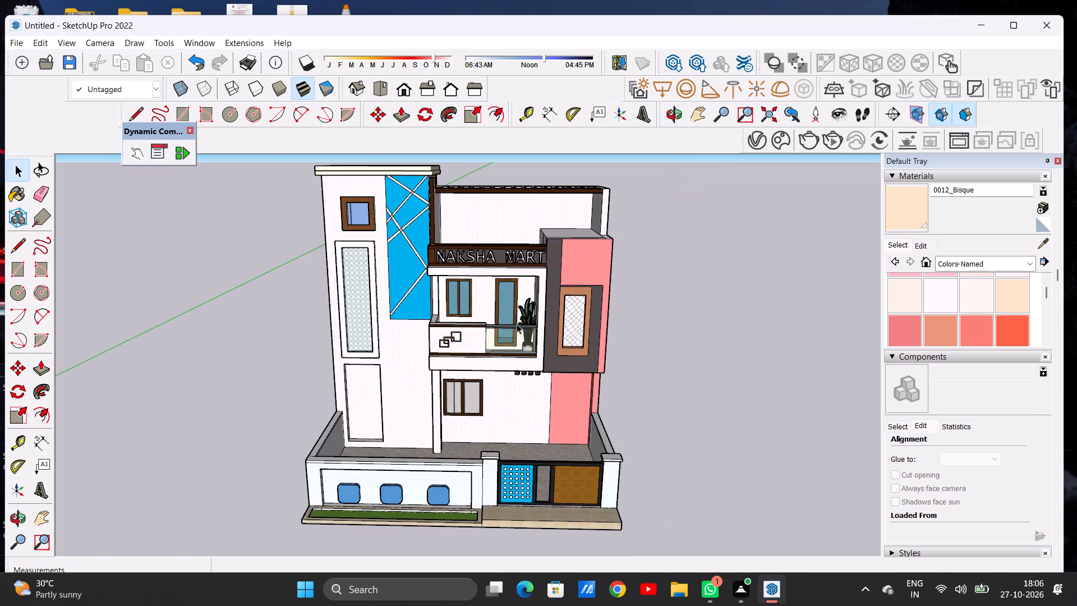
scroll(517, 324, "down", 4)
scroll(497, 389, "up", 7)
Import the Flora+17 model from the Downloads folder into the house scene.
middle_click_drag(469, 406, 268, 452)
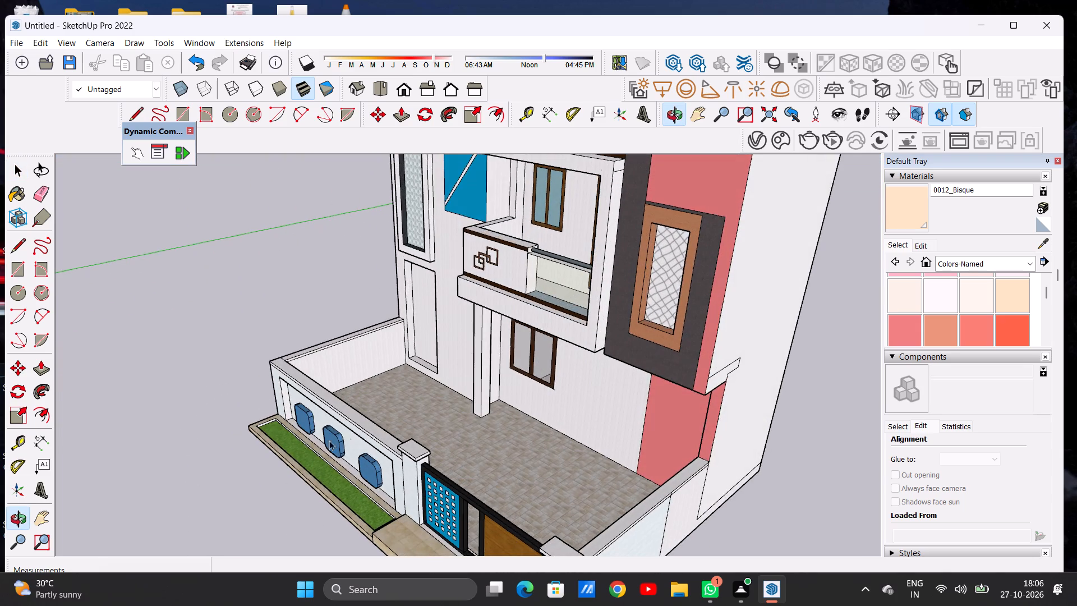
middle_click_drag(411, 438, 187, 431)
middle_click_drag(271, 468, 351, 493)
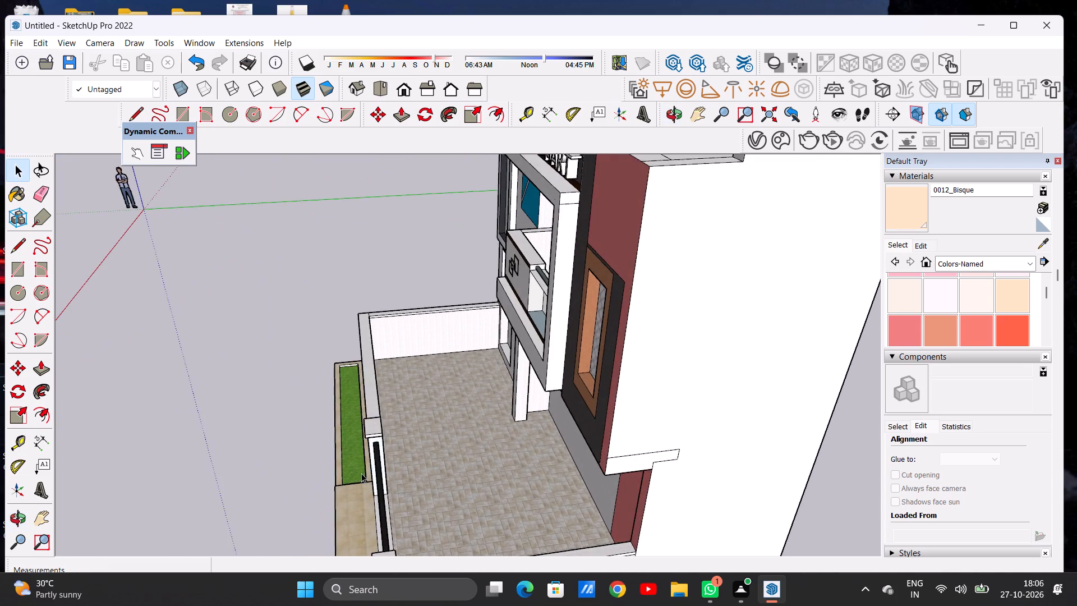
scroll(407, 379, "up", 7)
scroll(399, 339, "down", 10)
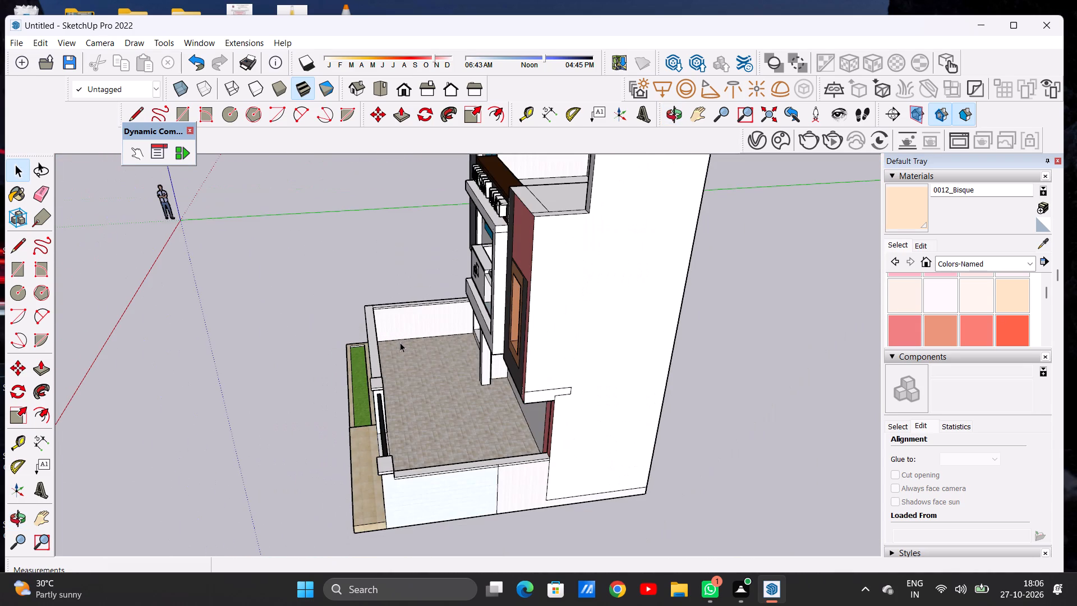
left_click(23, 38)
left_click(70, 270)
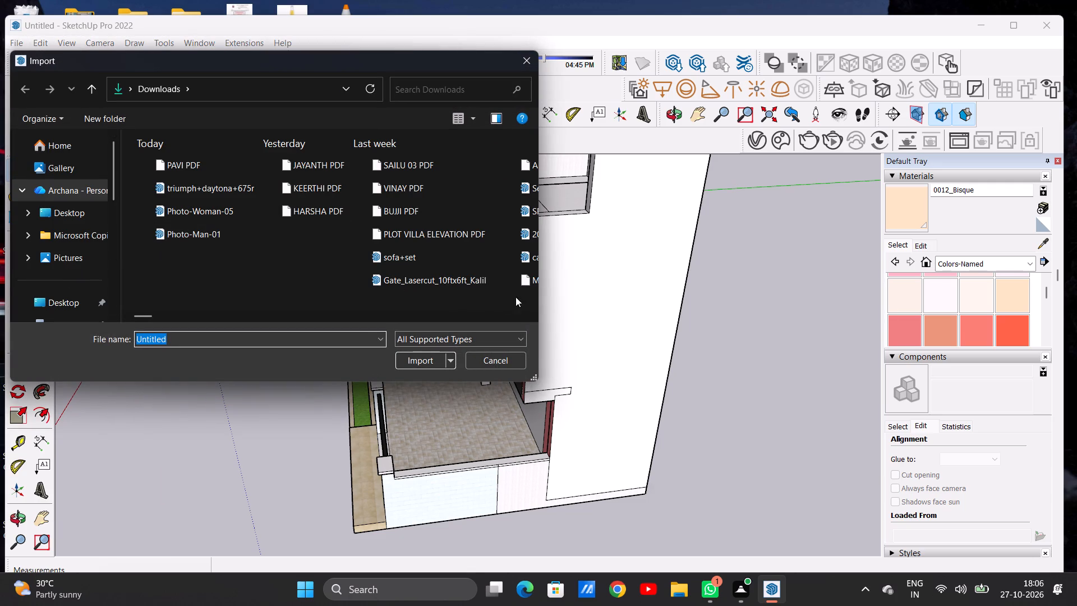
left_click(533, 312)
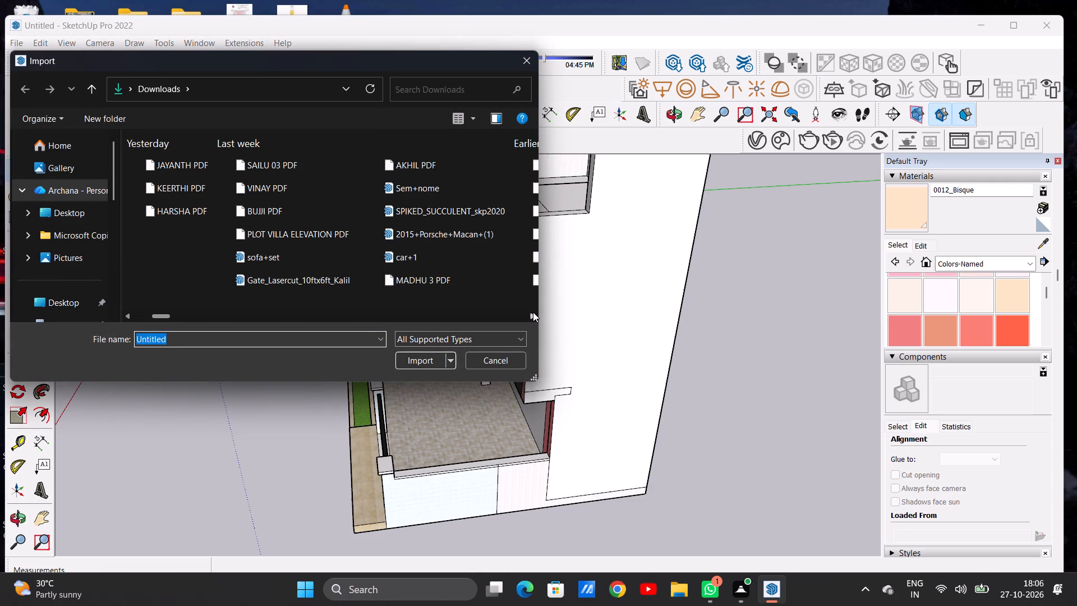
left_click(533, 312)
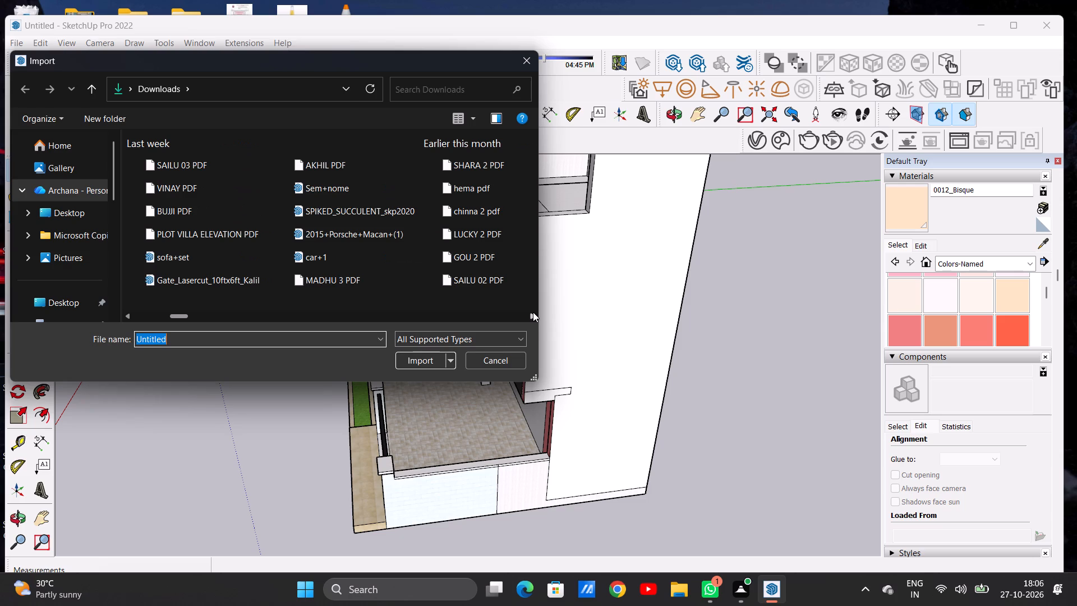
left_click(533, 312)
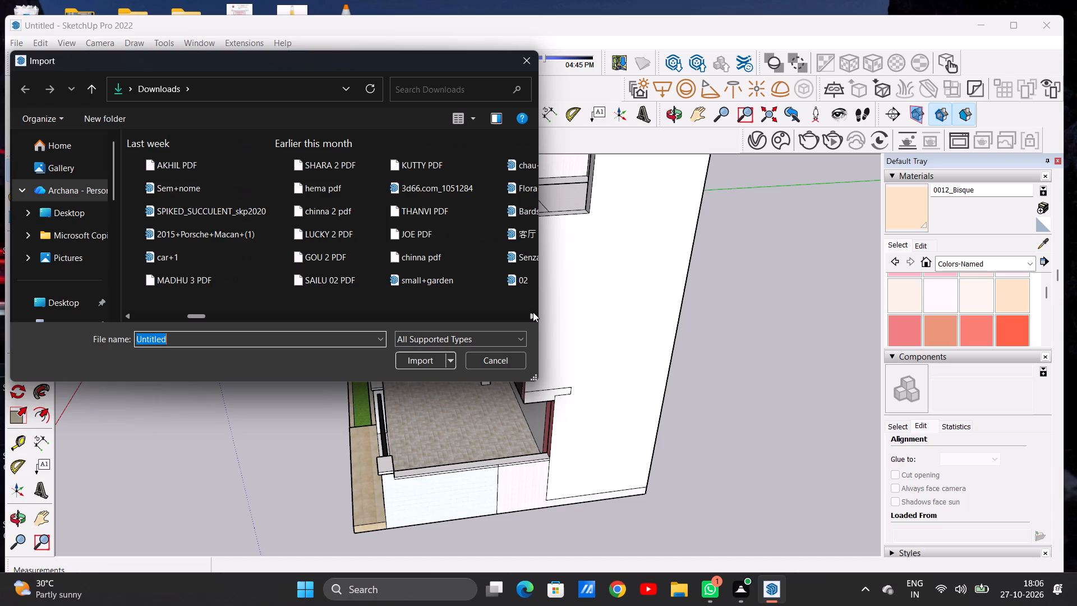
left_click(532, 313)
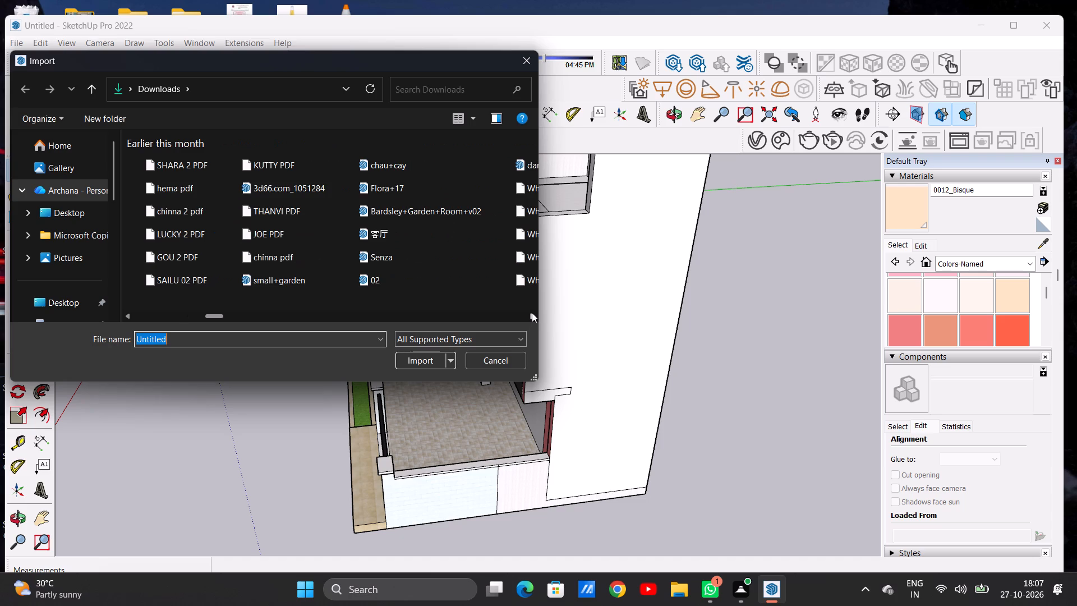
double_click(433, 190)
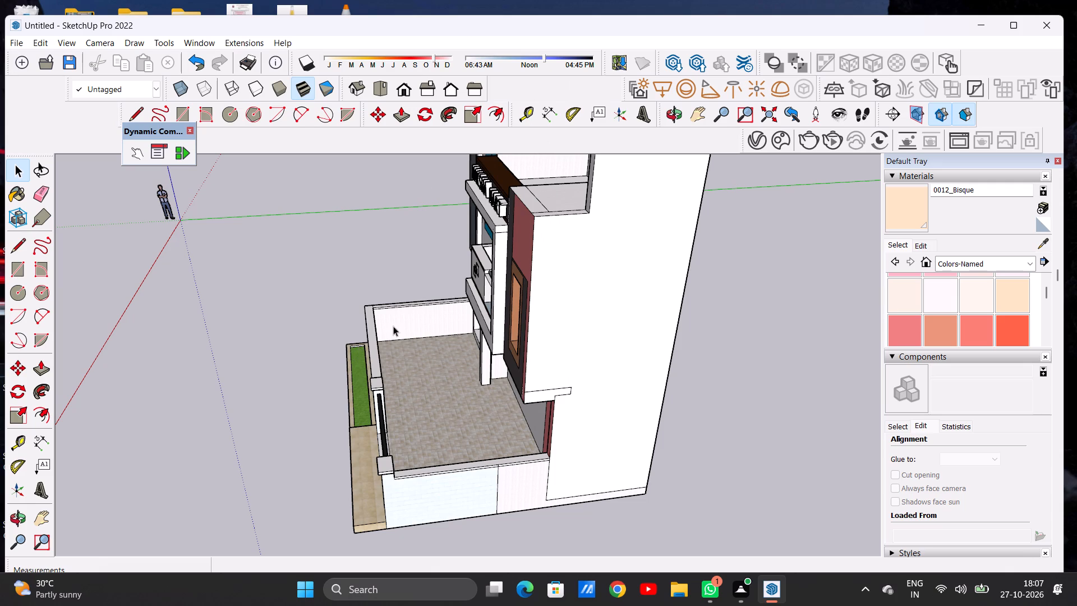
scroll(413, 345, "down", 5)
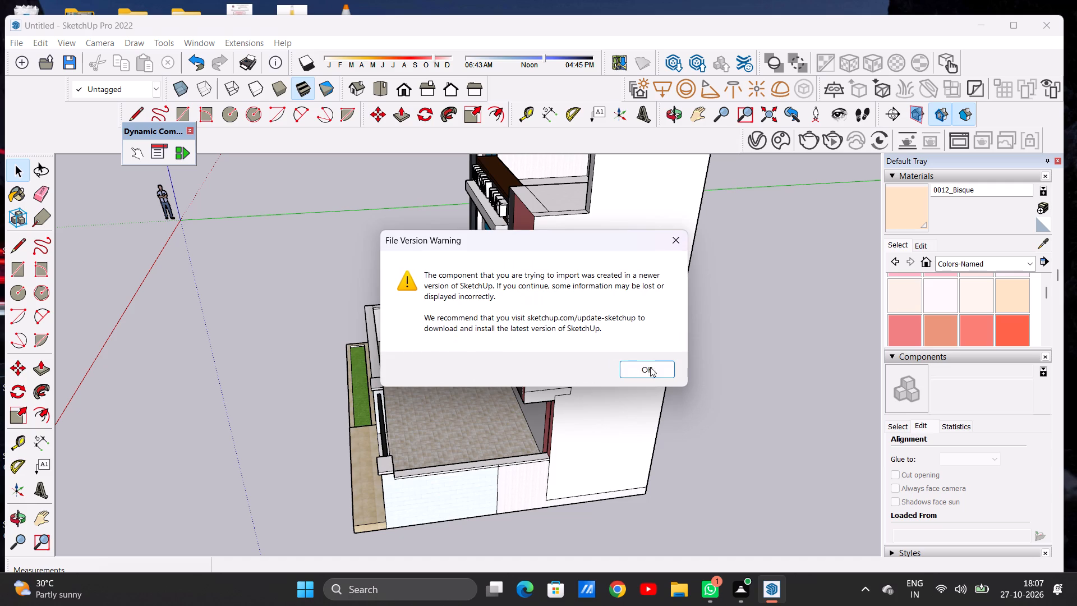
left_click(646, 368)
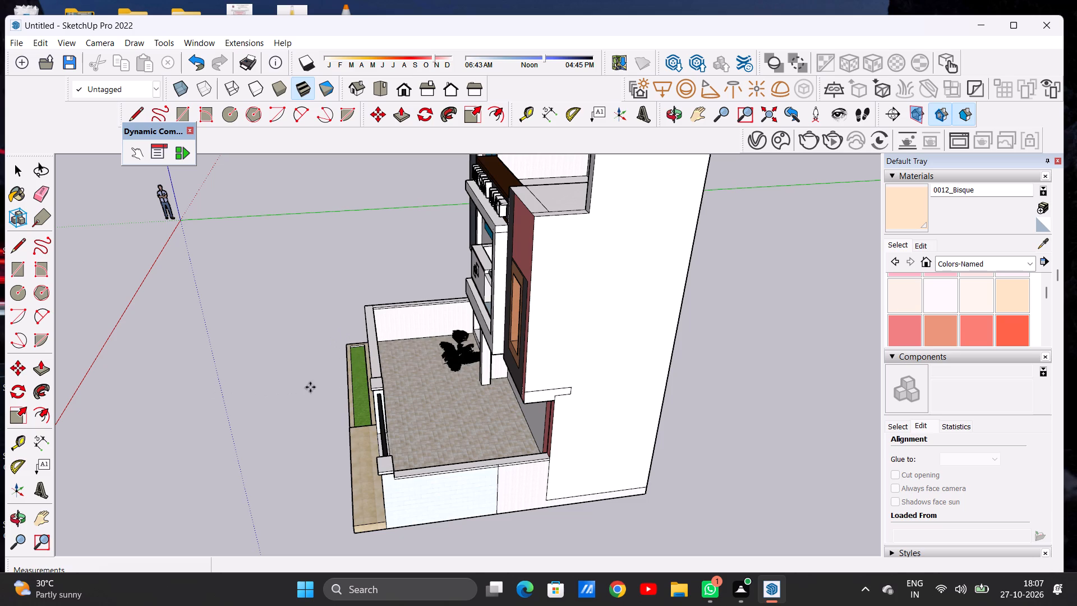
Place the imported palm on the paved front yard, inside the boundary walls near the far side wall.
scroll(346, 389, "up", 2)
scroll(377, 391, "down", 1)
scroll(381, 392, "up", 8)
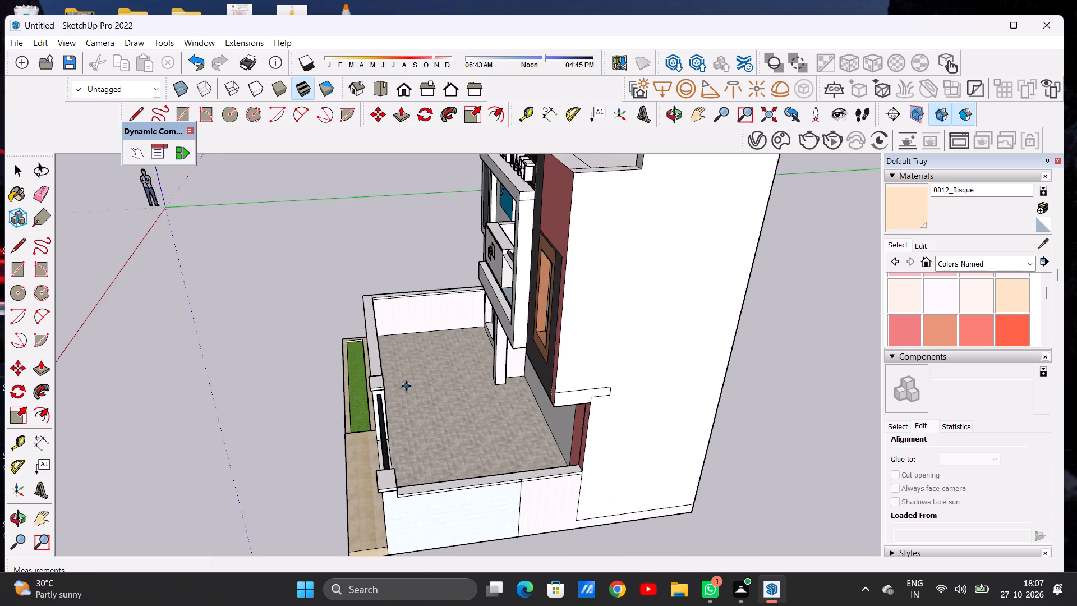
scroll(406, 386, "up", 2)
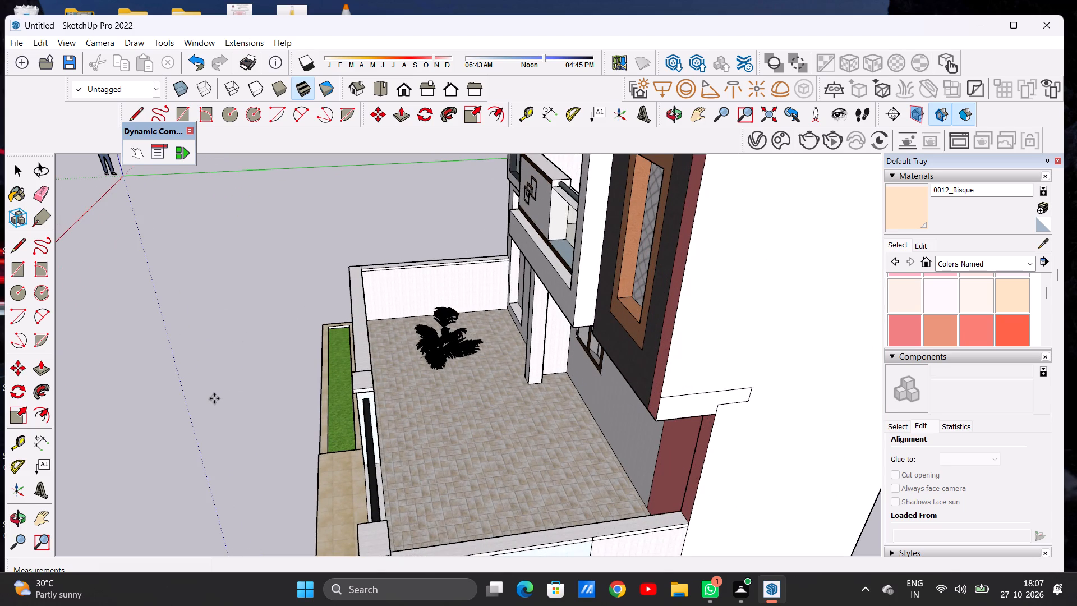
left_click(214, 398)
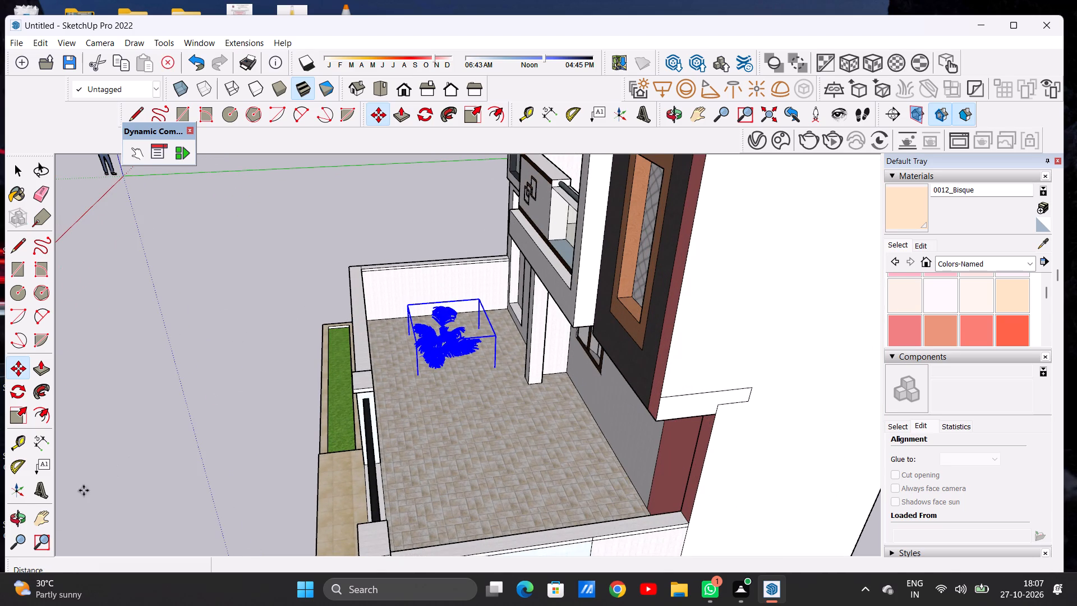
key("space")
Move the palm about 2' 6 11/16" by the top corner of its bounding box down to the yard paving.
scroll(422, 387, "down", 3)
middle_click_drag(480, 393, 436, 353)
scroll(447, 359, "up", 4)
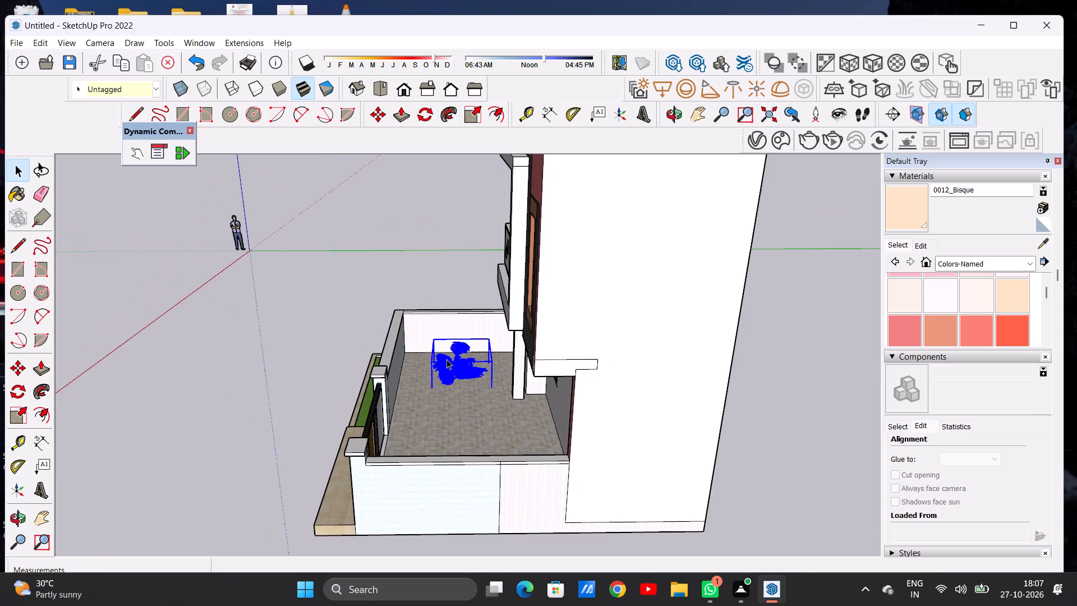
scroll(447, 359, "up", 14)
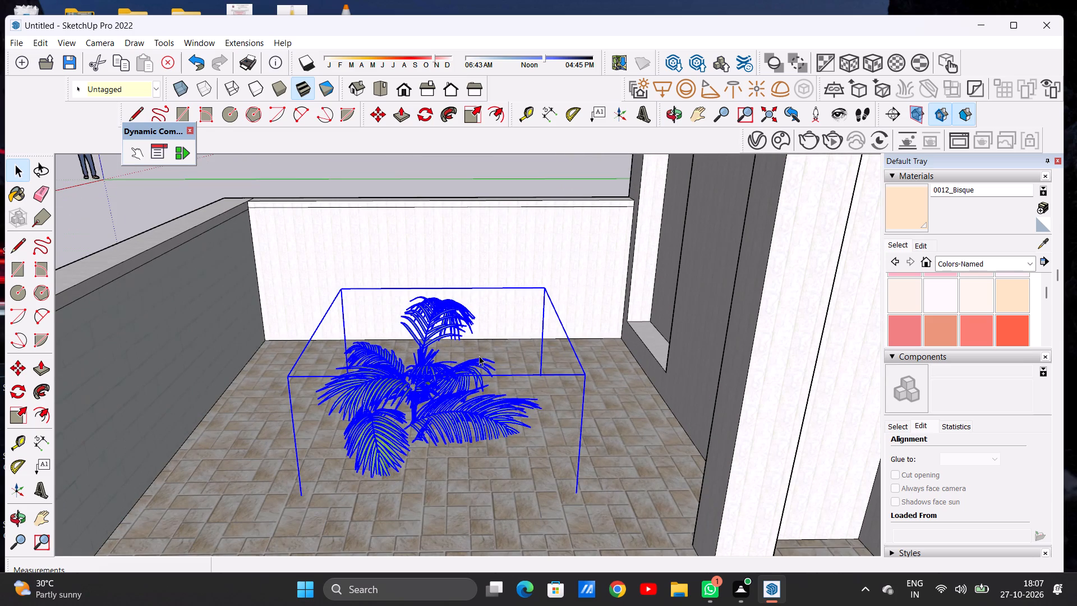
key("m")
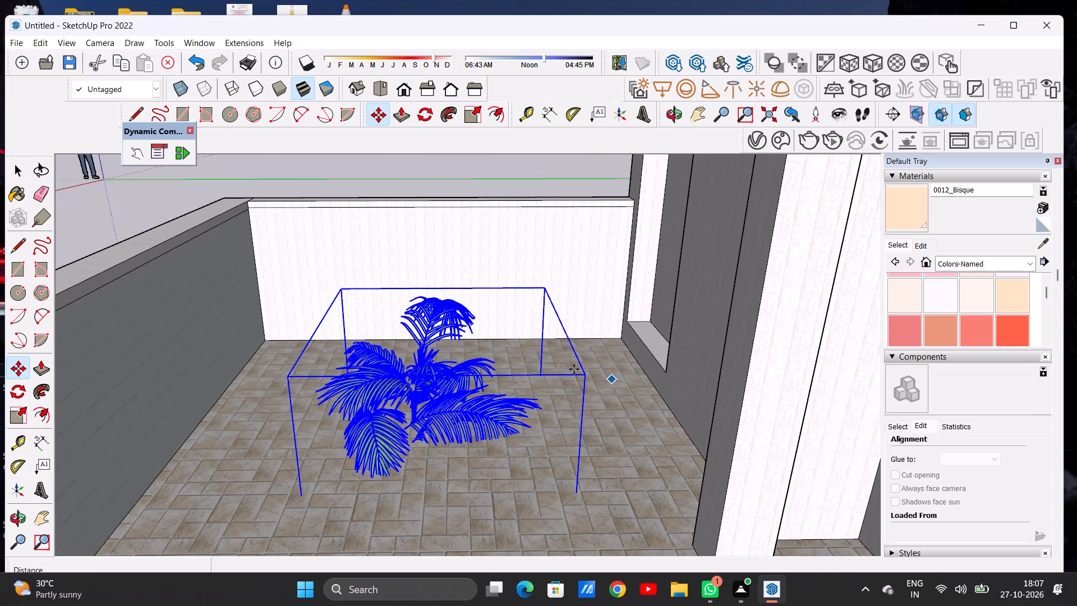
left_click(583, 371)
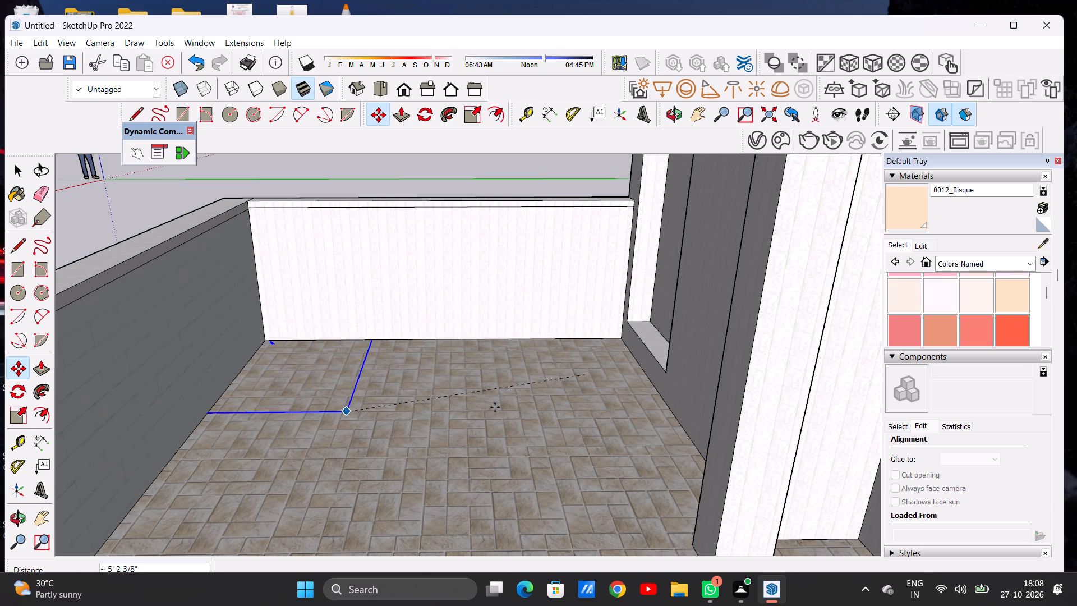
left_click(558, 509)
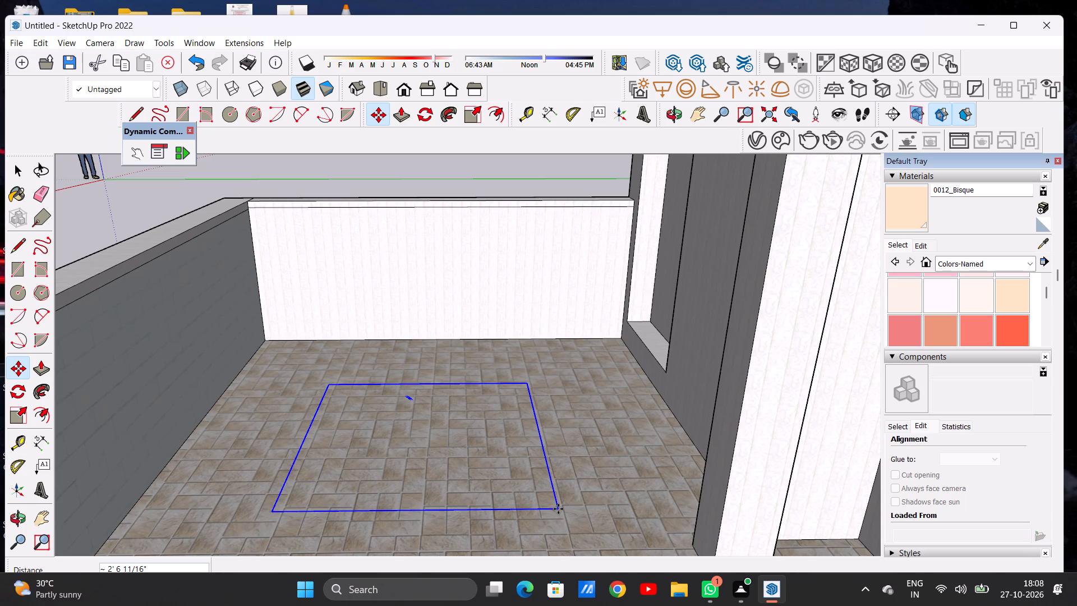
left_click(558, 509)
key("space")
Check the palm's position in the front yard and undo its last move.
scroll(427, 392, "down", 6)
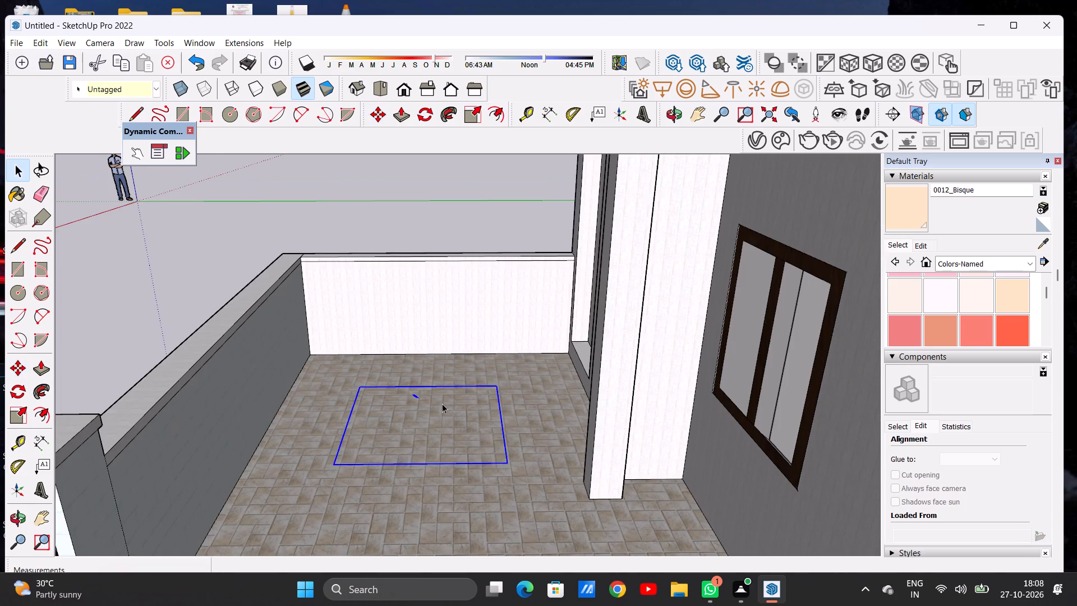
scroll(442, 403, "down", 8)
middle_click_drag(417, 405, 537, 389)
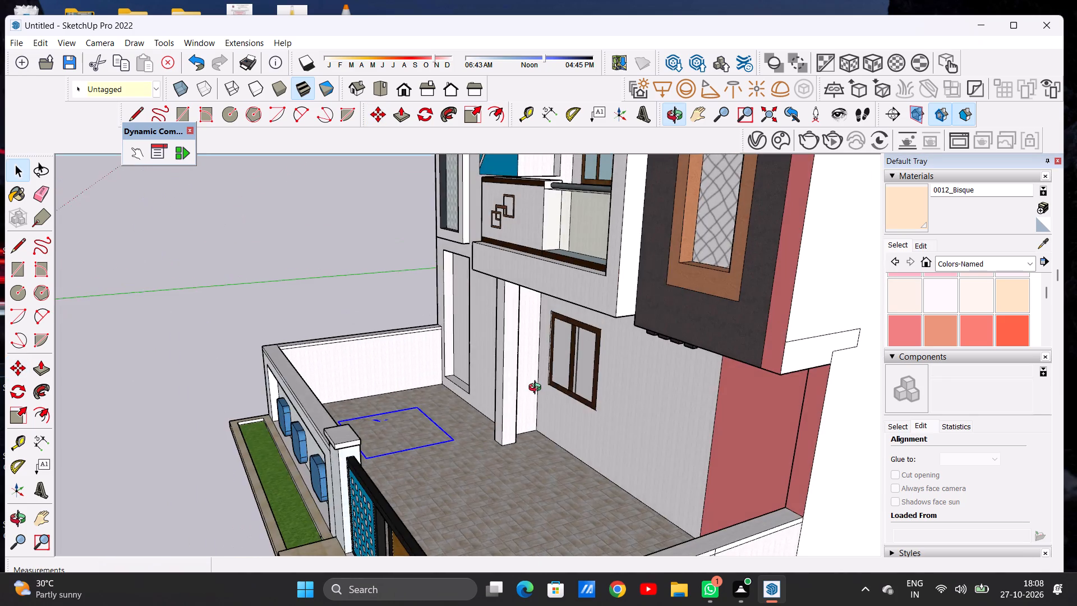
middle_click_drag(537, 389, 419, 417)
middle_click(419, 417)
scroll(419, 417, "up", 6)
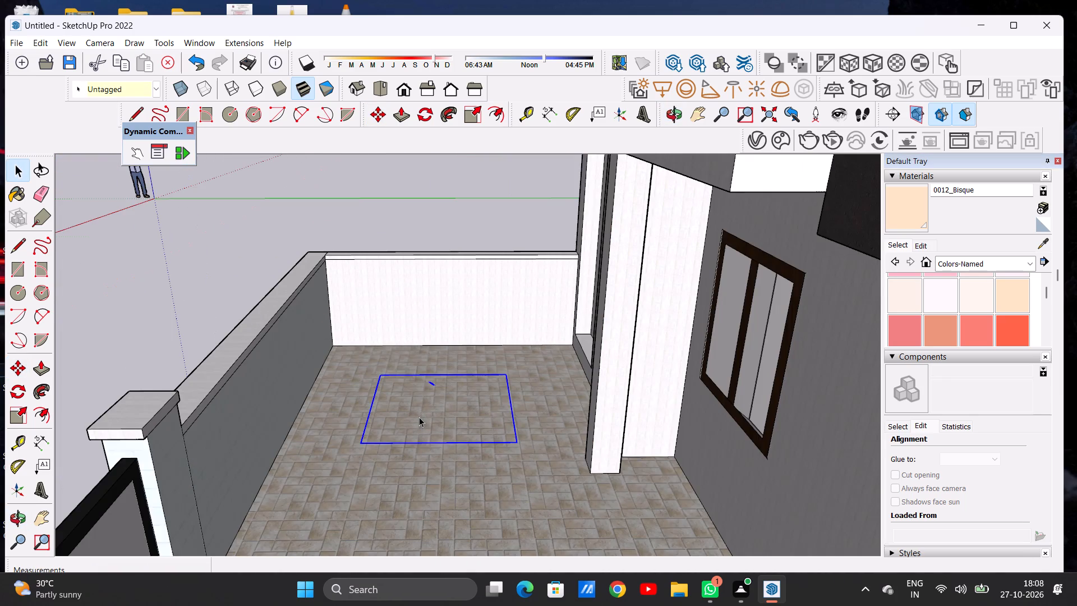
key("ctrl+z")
Scale the palm taller along the blue axis from its top, keeping its width and depth.
scroll(462, 366, "up", 2)
scroll(462, 366, "down", 1)
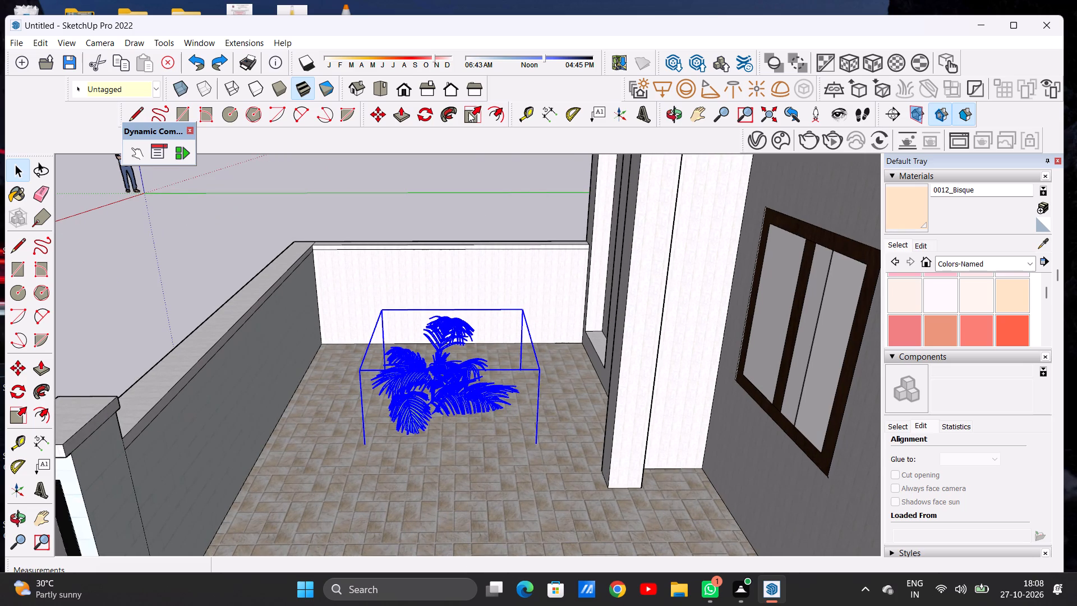
left_click(468, 112)
left_click(449, 340)
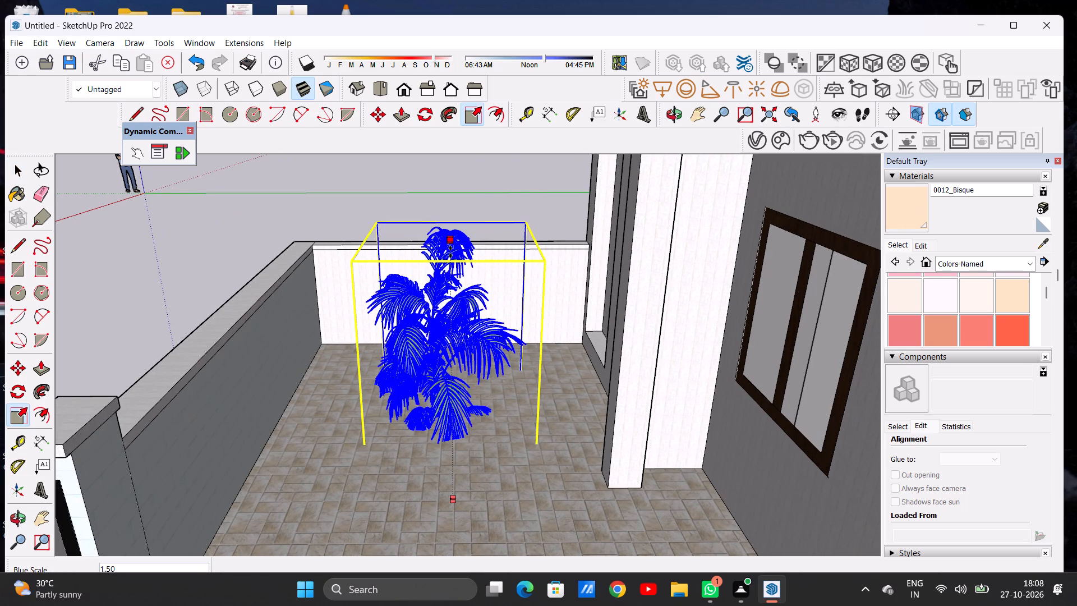
left_click(450, 259)
key("space")
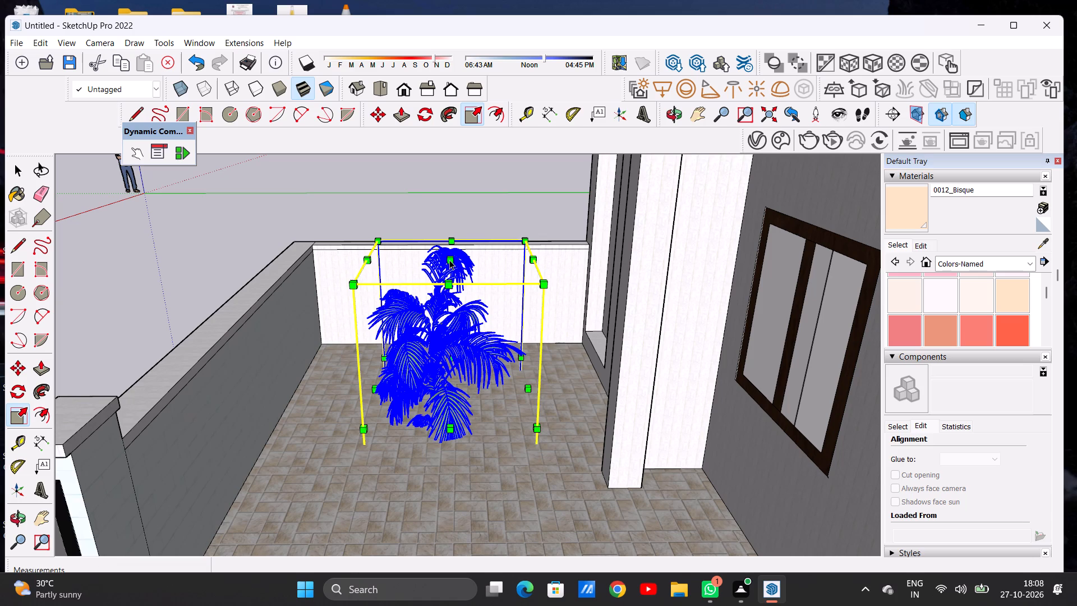
left_click(496, 218)
Move the palm about 6' 5 5/8" by its bottom bounding box corner so its pot stands on the yard paving.
scroll(438, 427, "up", 13)
middle_click_drag(430, 429, 467, 336)
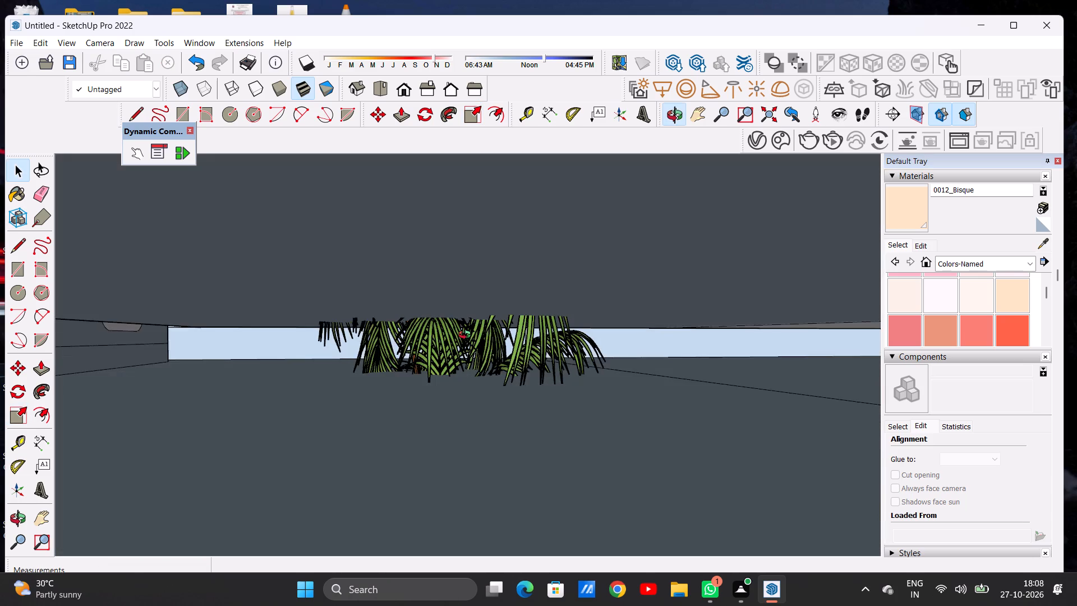
middle_click_drag(467, 336, 450, 350)
left_click(445, 304)
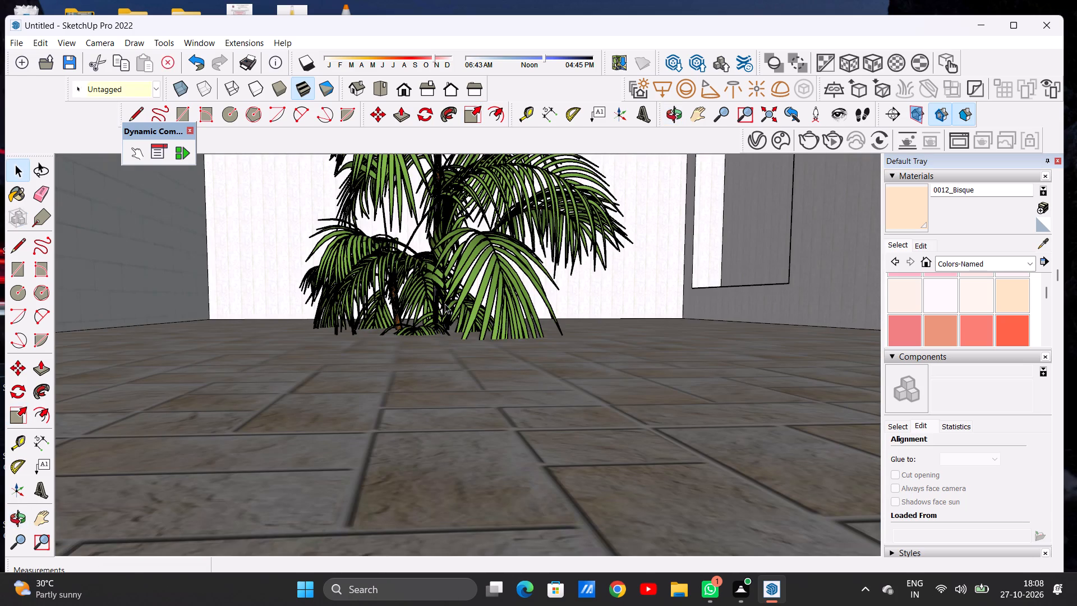
scroll(351, 328, "down", 12)
middle_click_drag(401, 332, 363, 373)
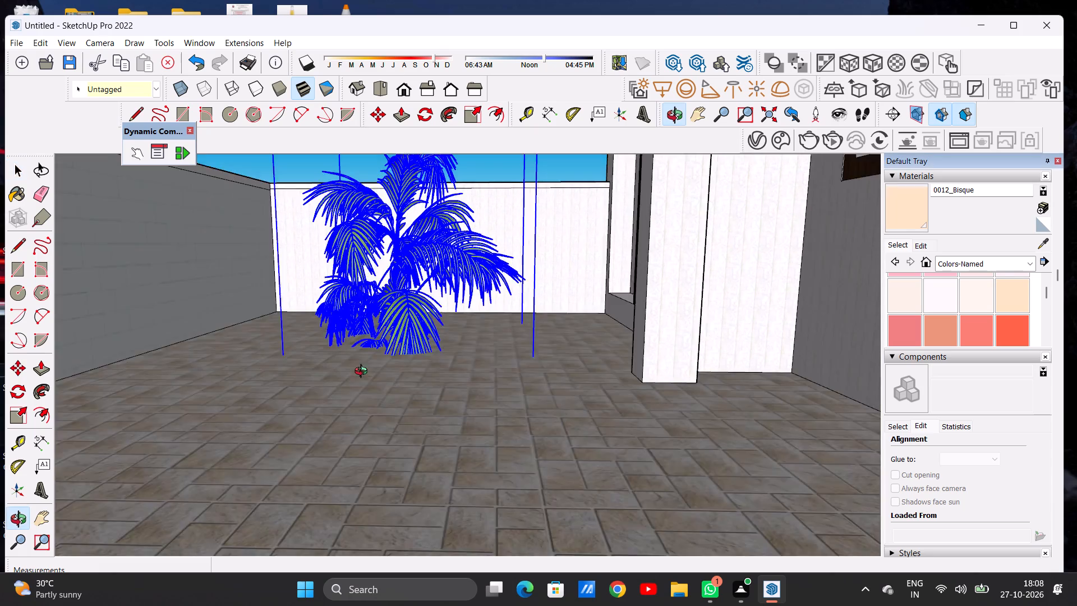
middle_click_drag(363, 373, 359, 395)
scroll(388, 379, "down", 13)
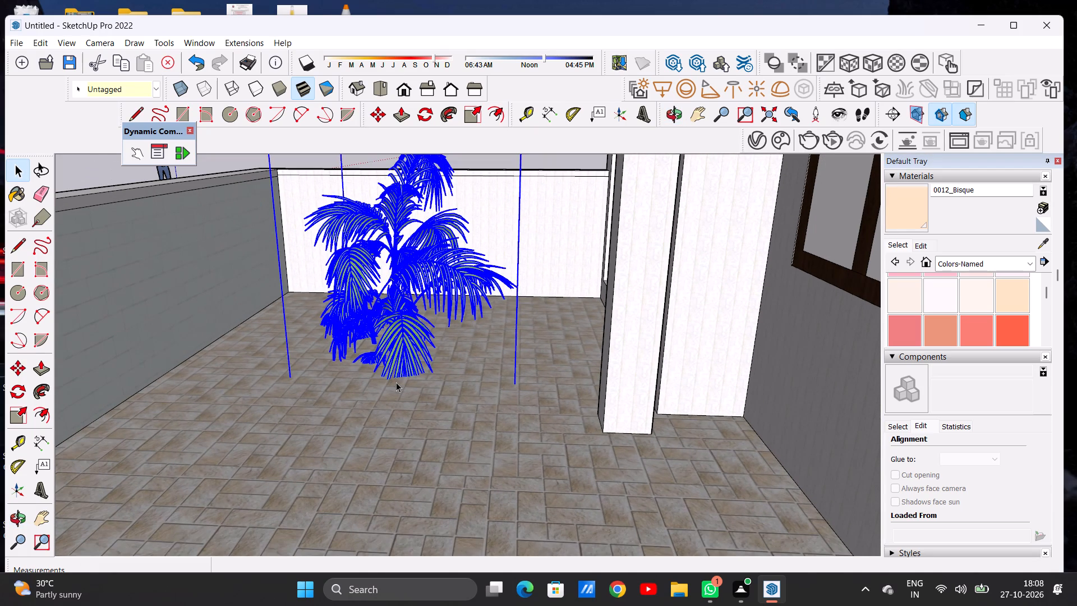
key("m")
scroll(461, 382, "down", 9)
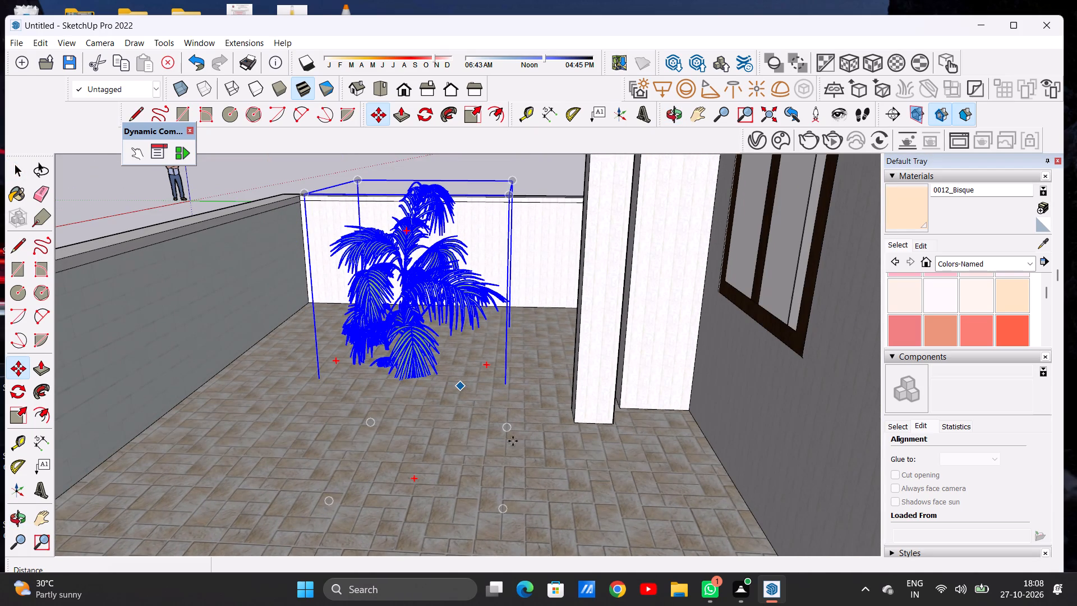
left_click(503, 490)
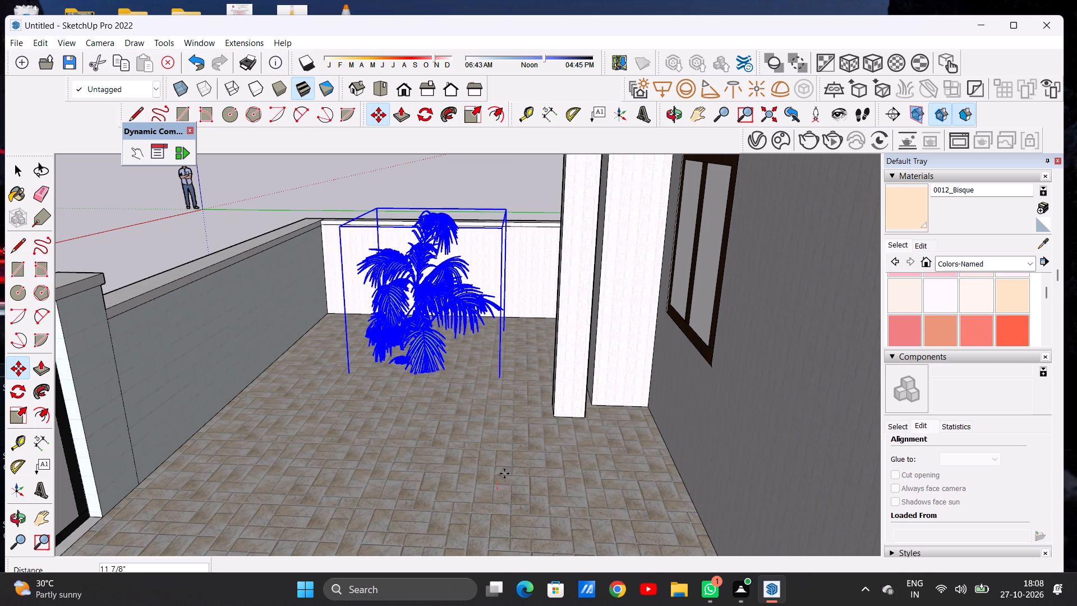
left_click(476, 457)
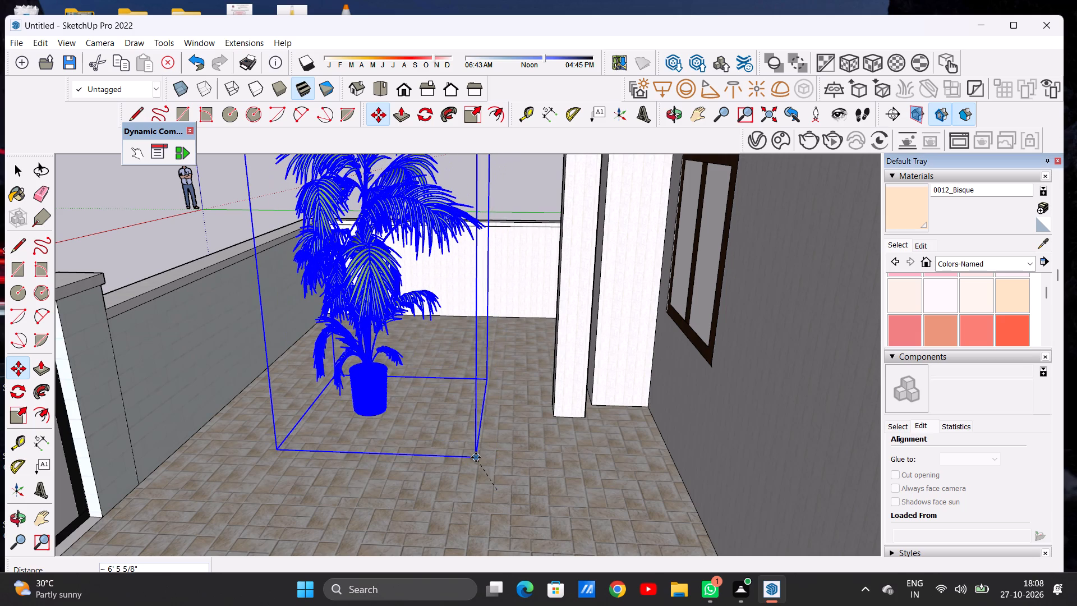
left_click(476, 457)
key("space")
key("space")
scroll(462, 435, "down", 7)
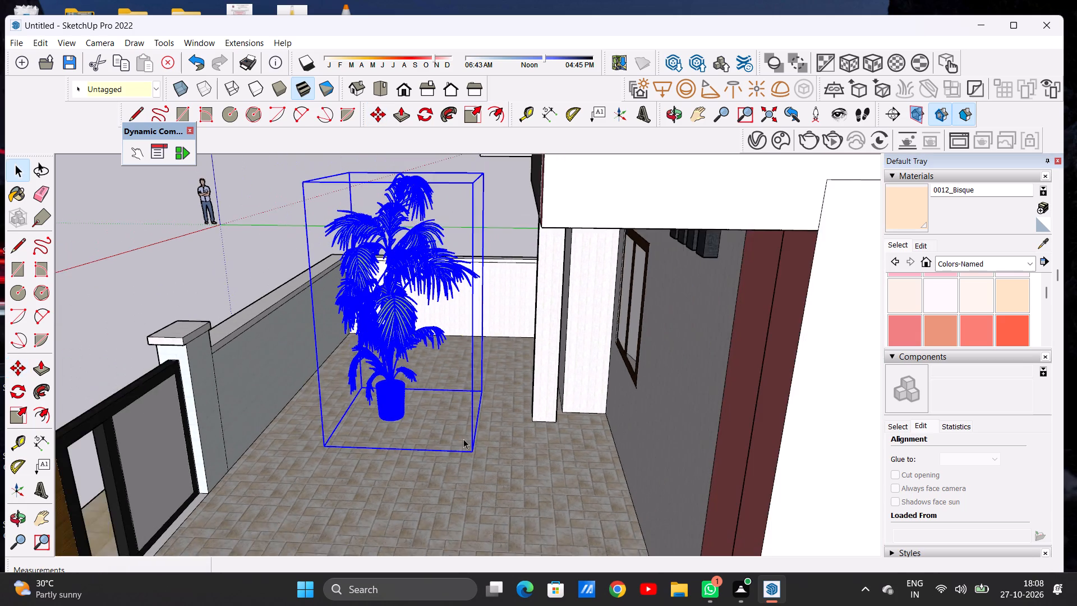
Scale the palm down to about 0.73 along the blue axis, slightly along the red axis and about 0.83 along the green axis.
scroll(463, 439, "down", 6)
left_click(470, 120)
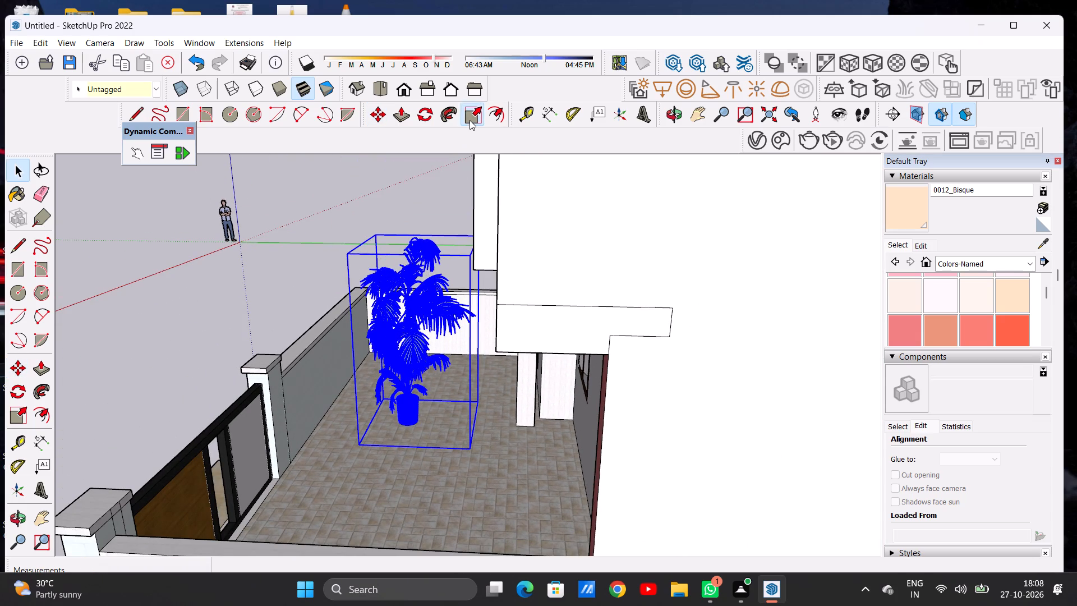
left_click(422, 242)
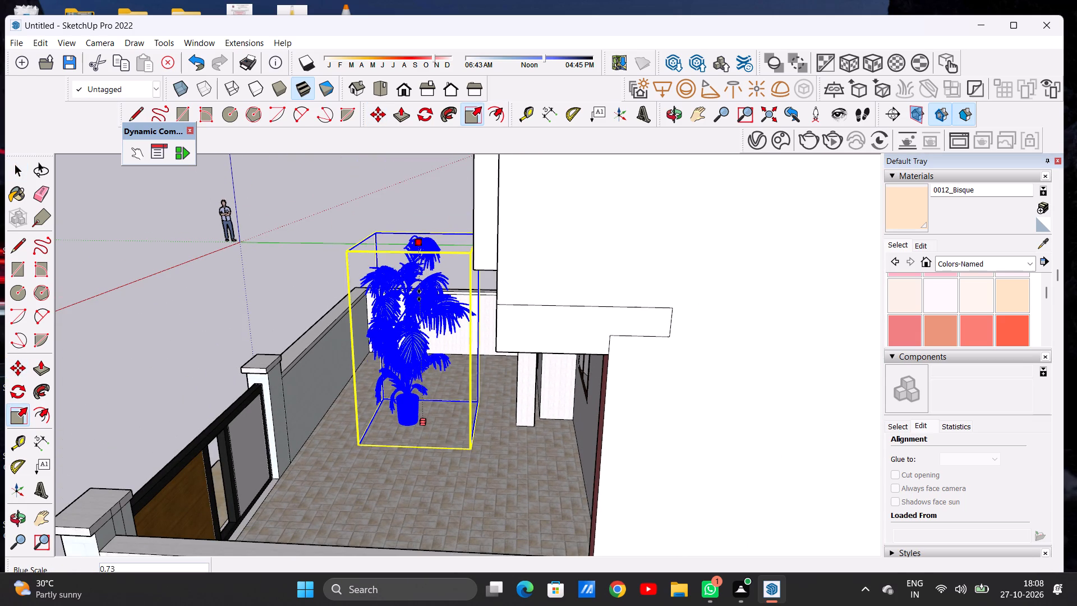
left_click(419, 298)
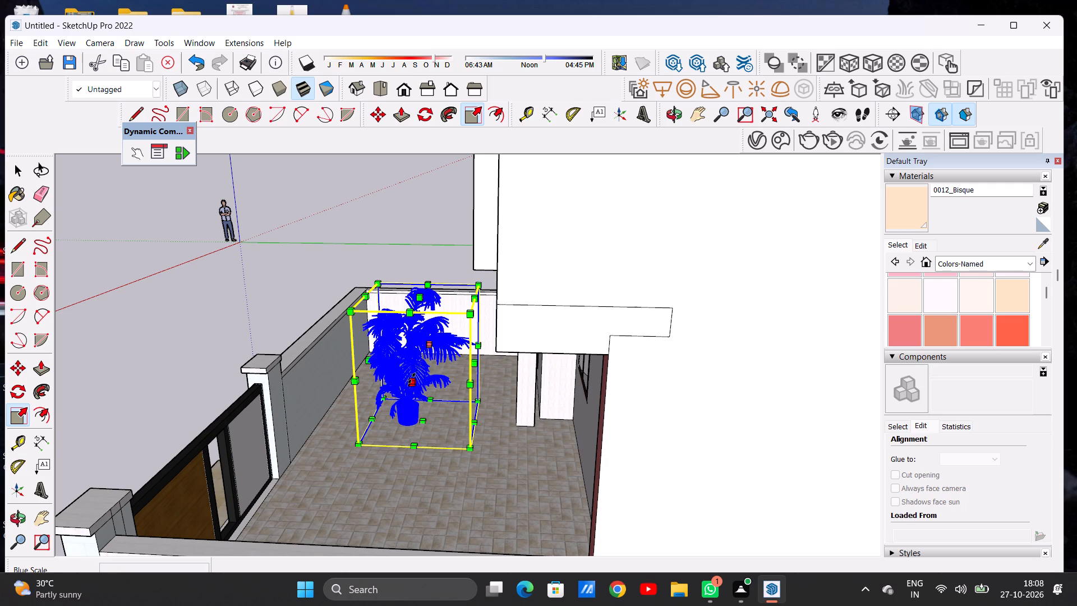
left_click(412, 378)
left_click(415, 369)
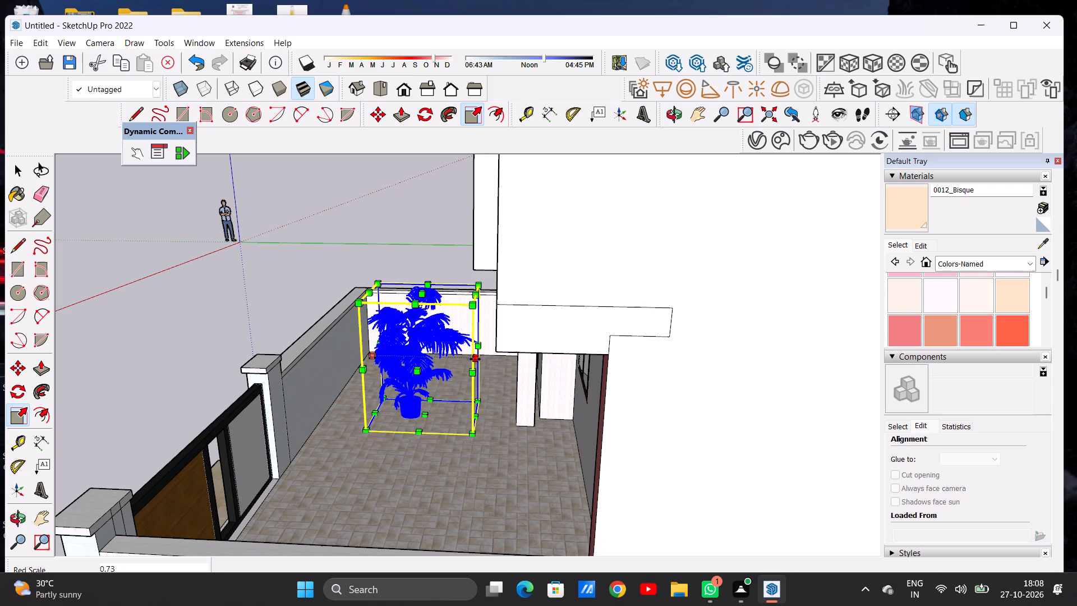
left_click(475, 358)
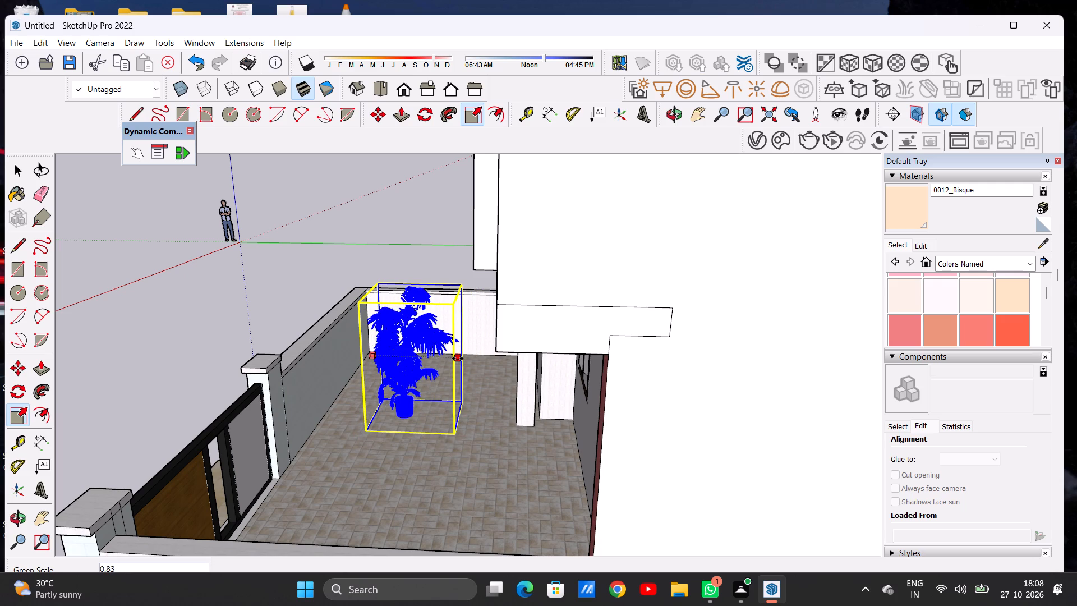
left_click(456, 359)
key("space")
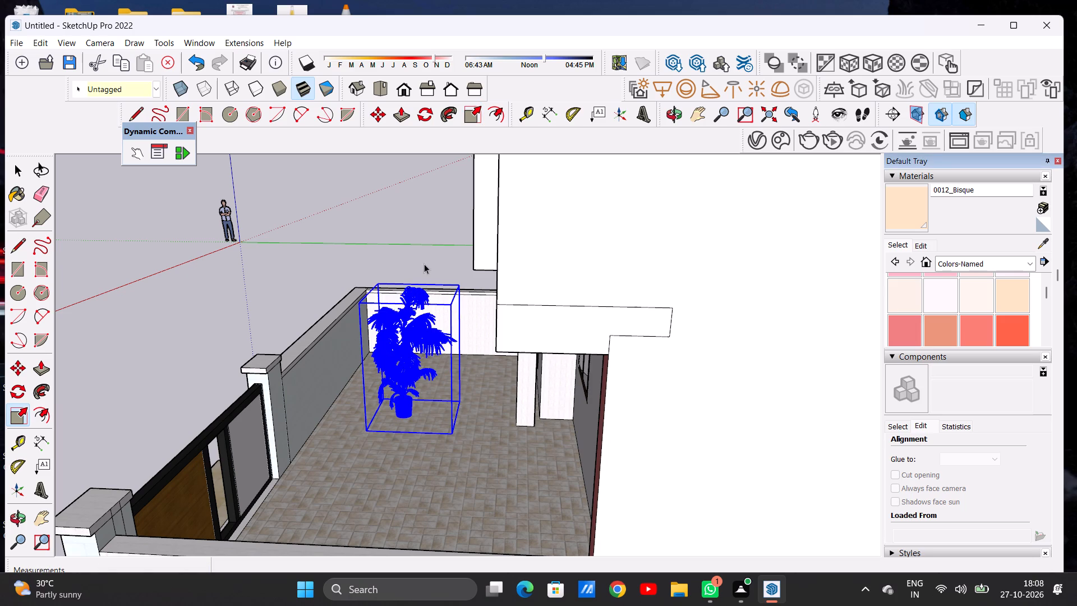
left_click(423, 259)
Move the palm about 7' 2 3/8" by its bottom bounding box corner against the inner face of the front boundary wall, near the yard's far corner.
scroll(402, 280, "down", 6)
middle_click_drag(332, 323, 534, 320)
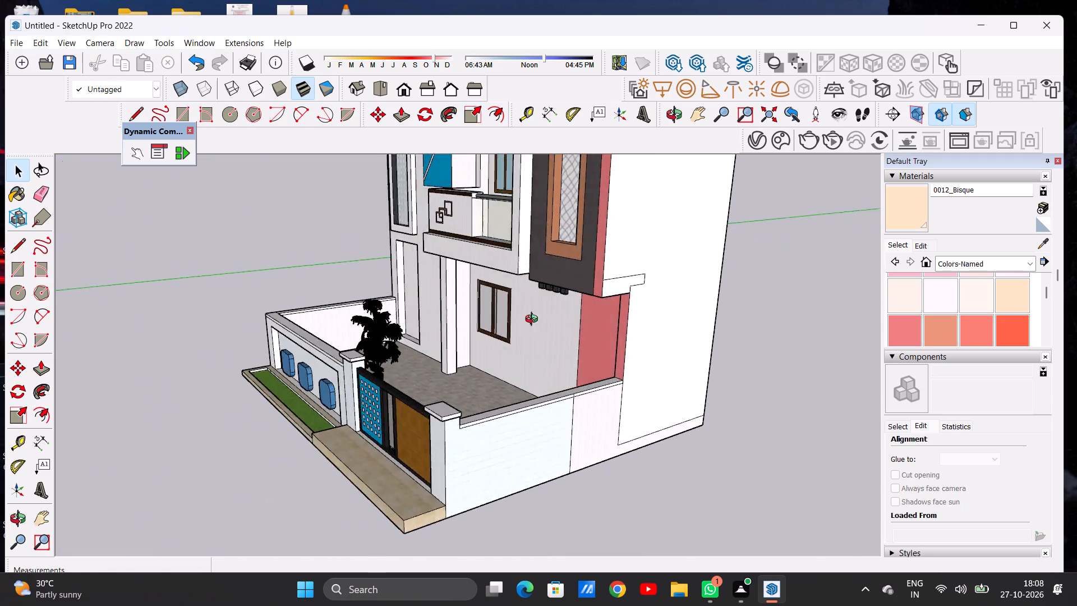
middle_click_drag(534, 320, 592, 320)
scroll(386, 349, "up", 12)
scroll(383, 346, "down", 1)
scroll(383, 346, "up", 1)
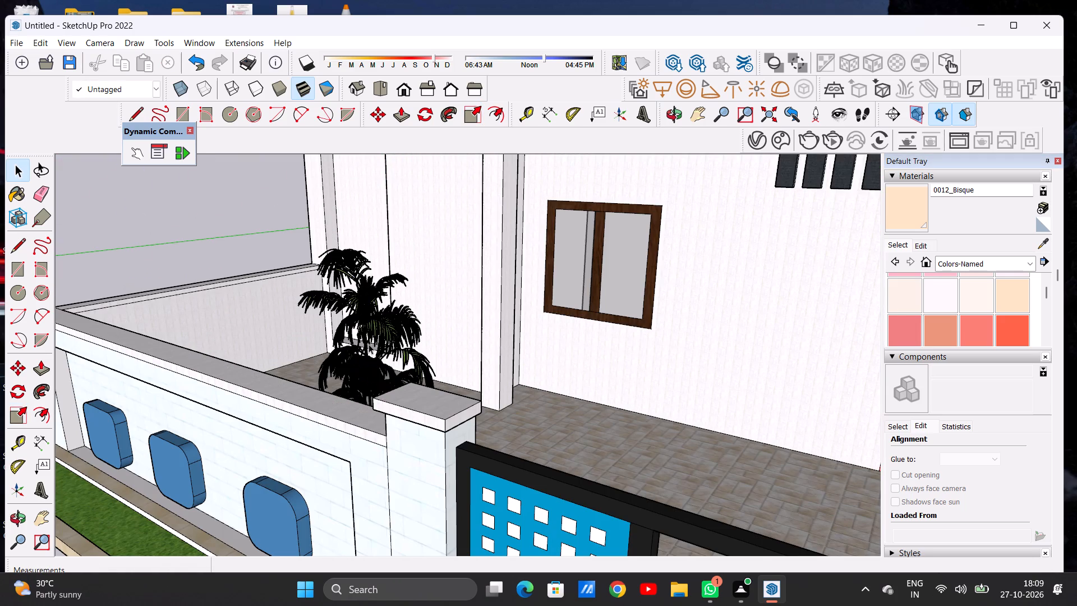
left_click(365, 350)
middle_click_drag(432, 336, 279, 375)
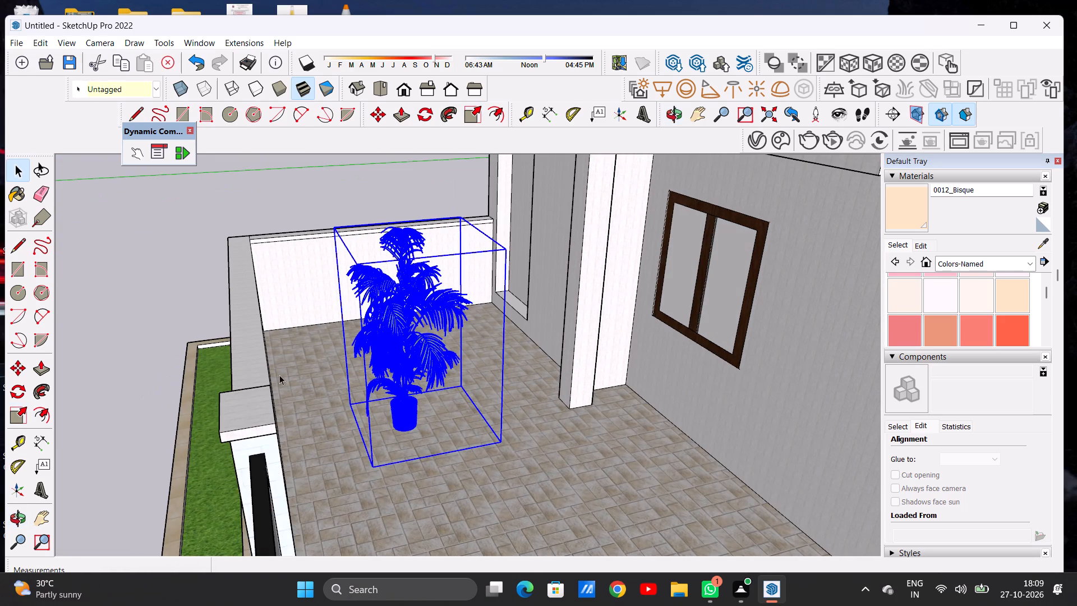
key("m")
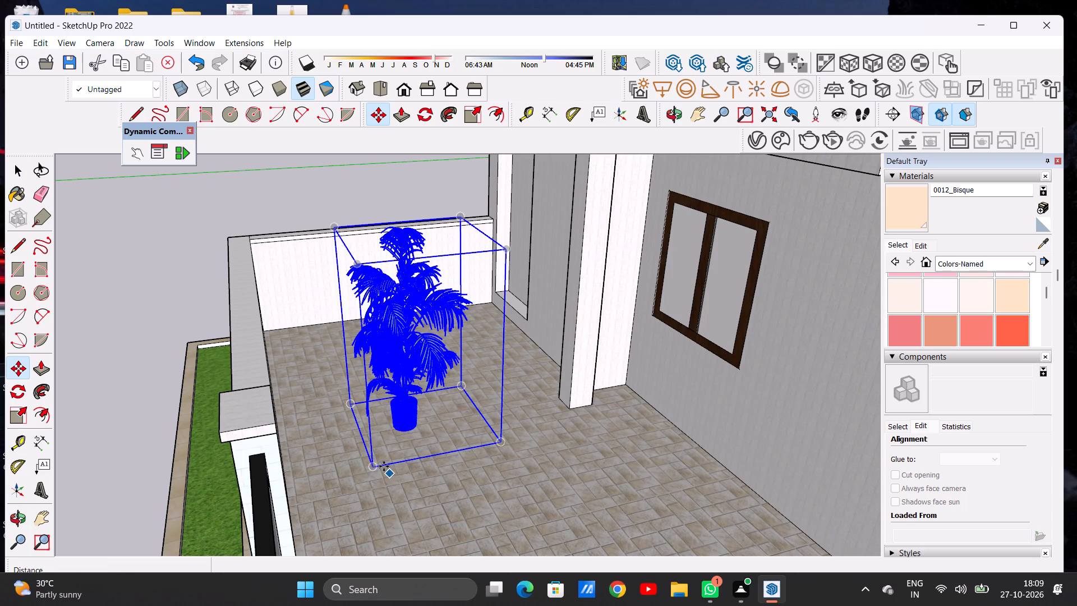
left_click(370, 460)
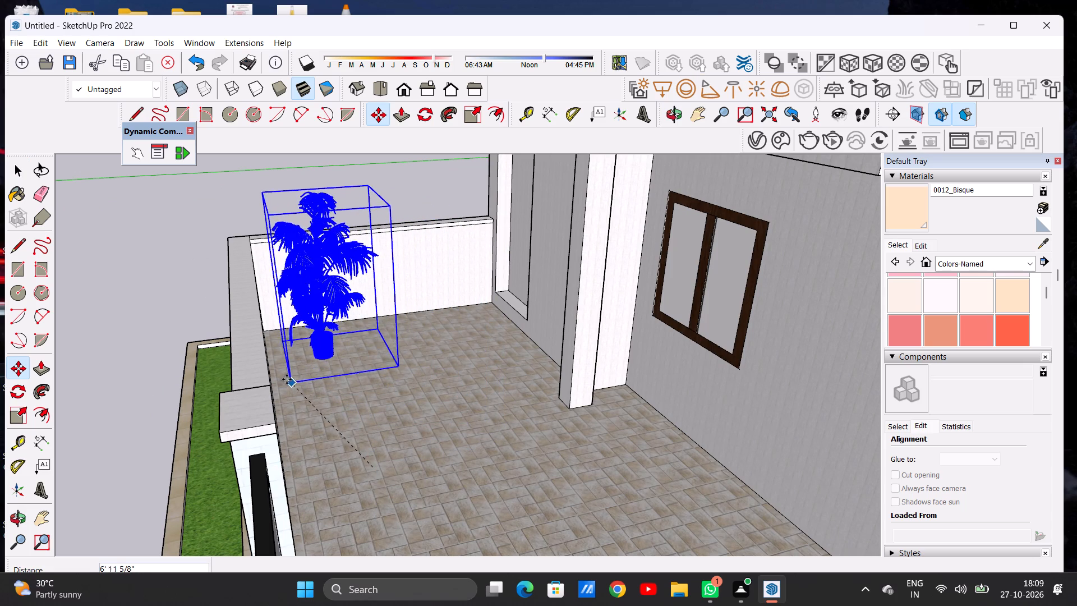
scroll(298, 385, "up", 2)
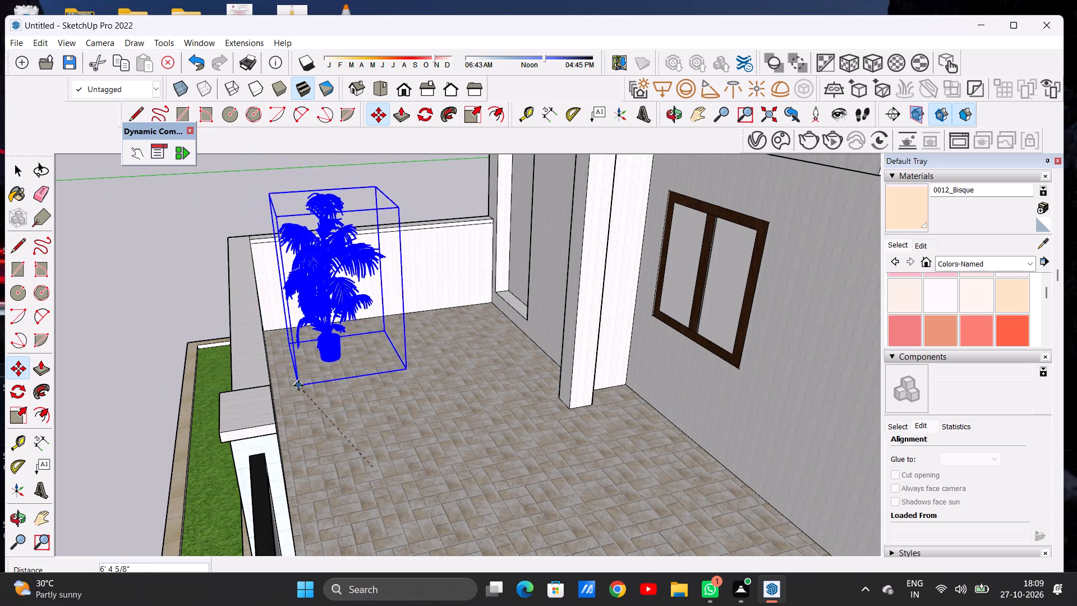
scroll(298, 385, "up", 9)
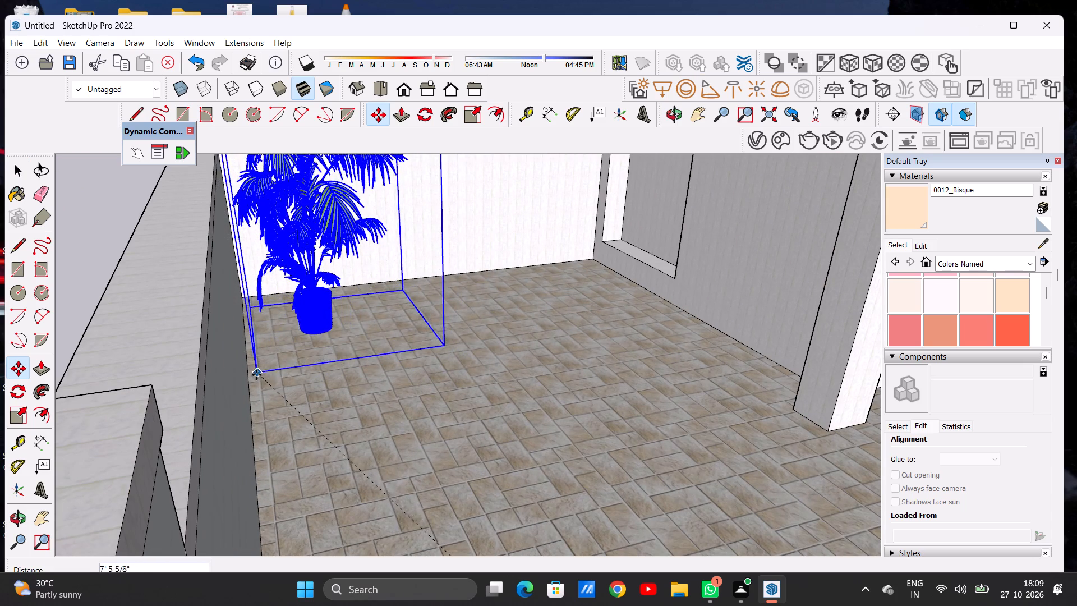
left_click(252, 381)
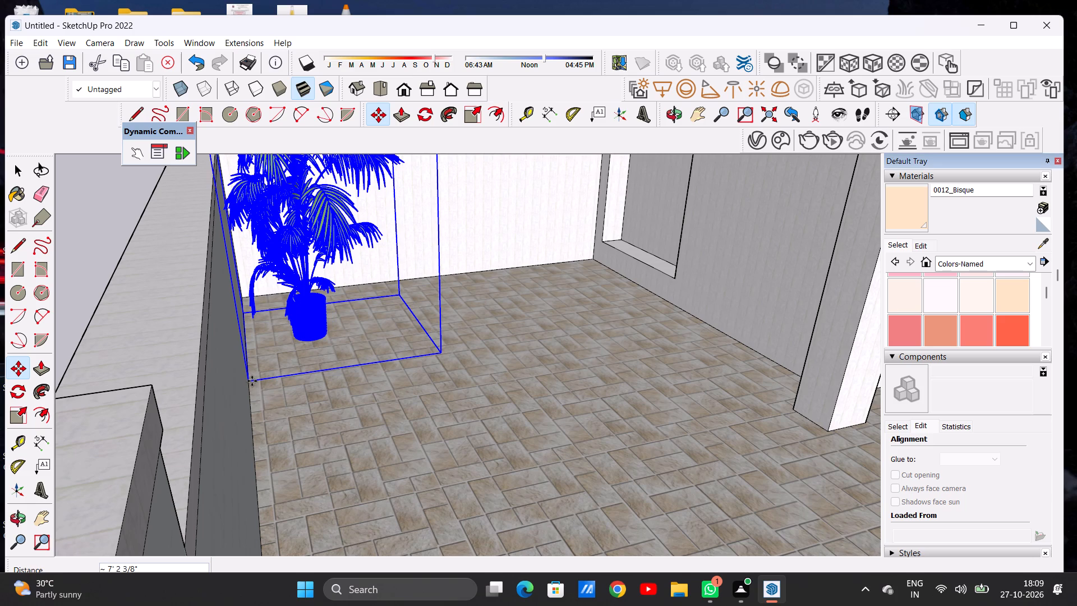
key("space")
scroll(325, 365, "down", 12)
left_click(232, 295)
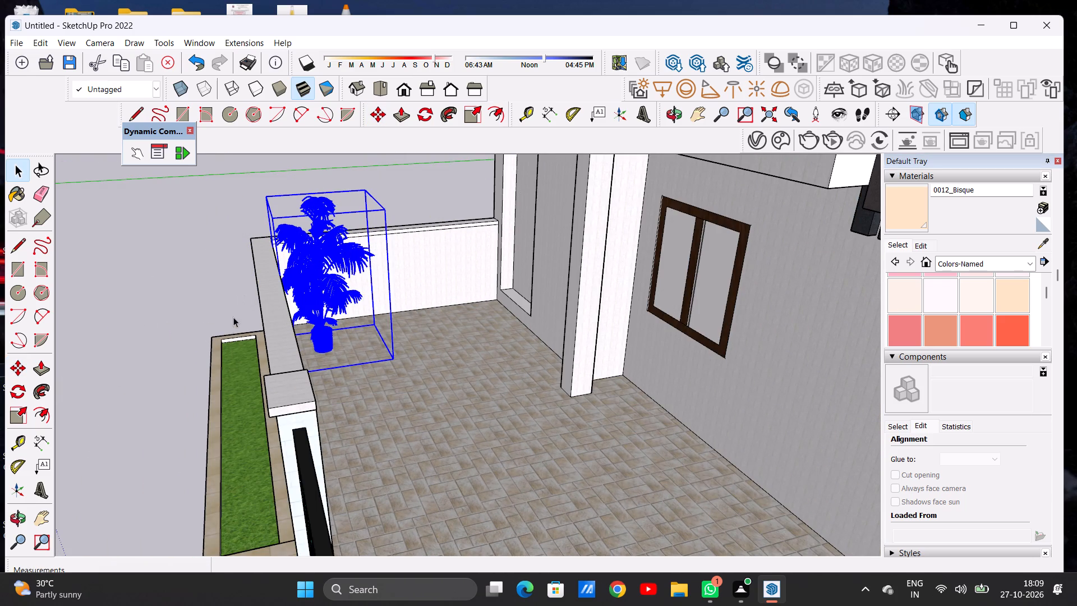
Scale the palm down along the blue axis to about 0.79 so less of it rises above the front boundary wall.
middle_click_drag(242, 351, 516, 315)
scroll(403, 347, "down", 6)
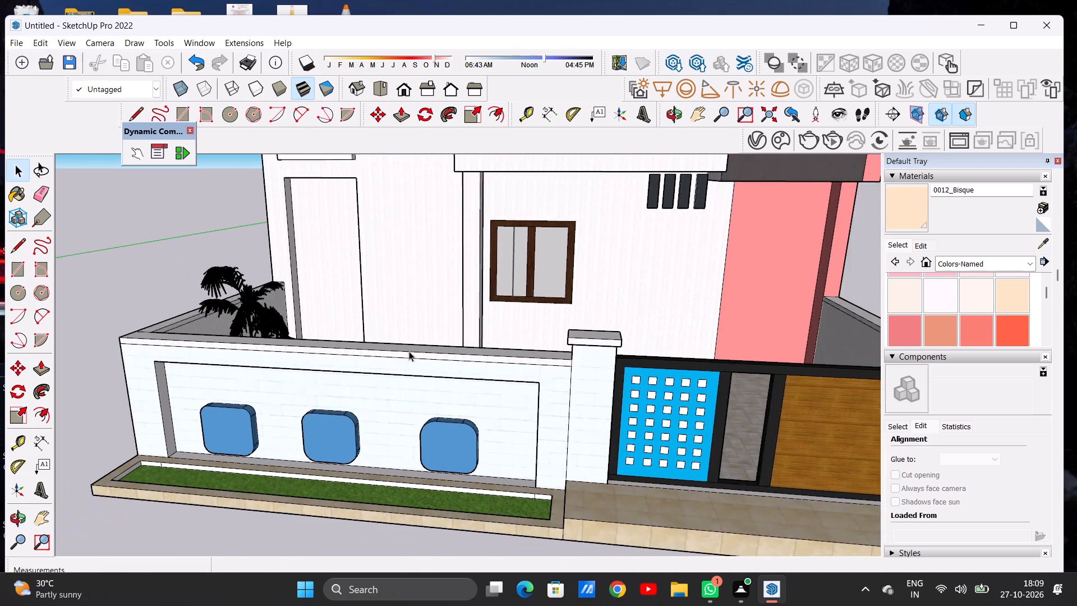
scroll(409, 351, "down", 5)
middle_click_drag(289, 357, 326, 365)
scroll(294, 328, "up", 12)
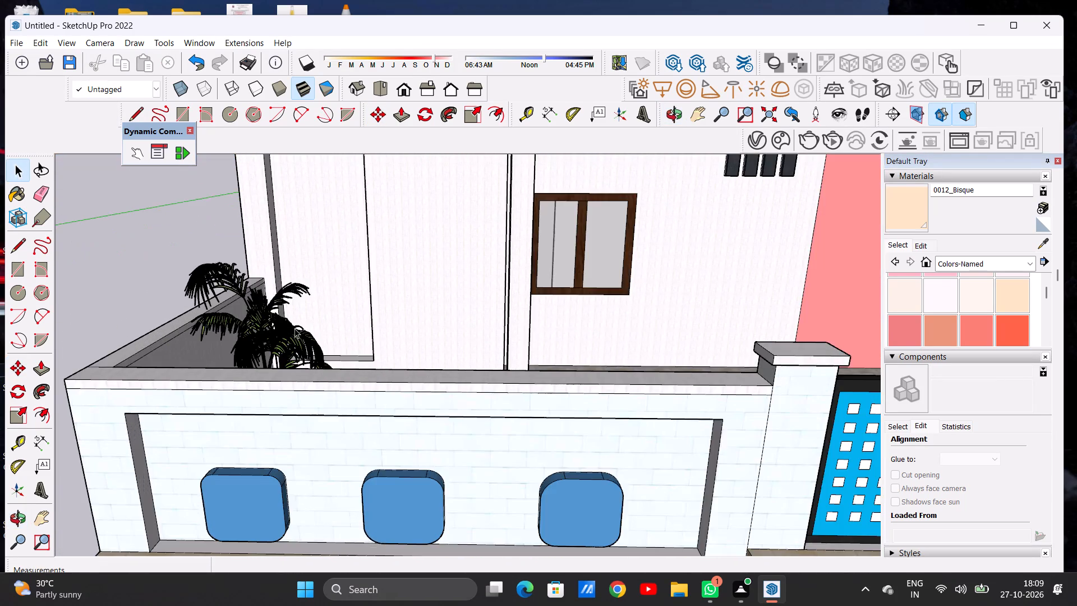
middle_click_drag(310, 332, 276, 356)
left_click(264, 325)
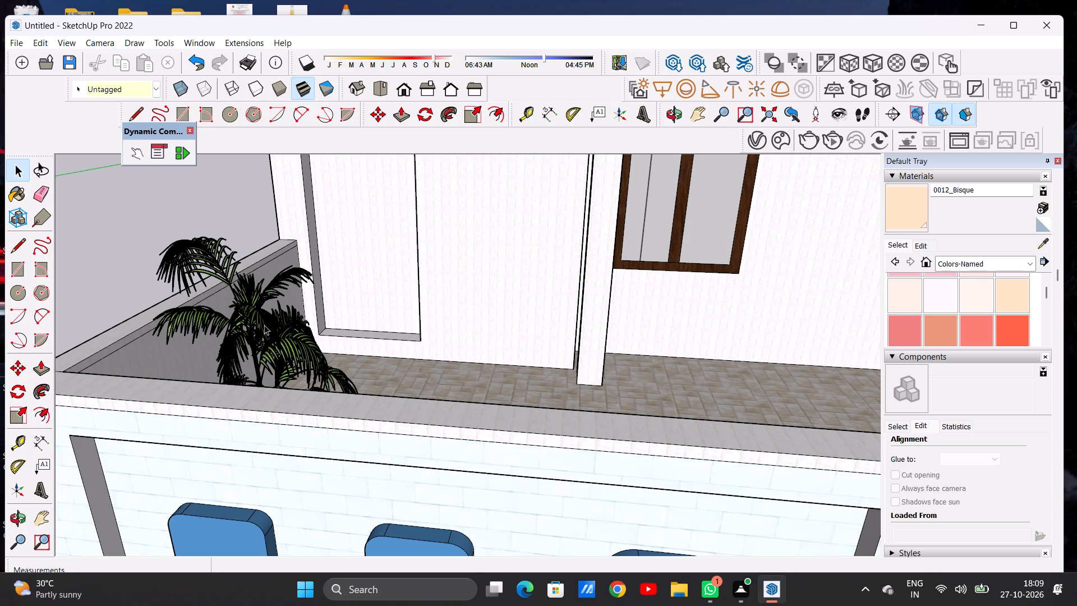
left_click(468, 117)
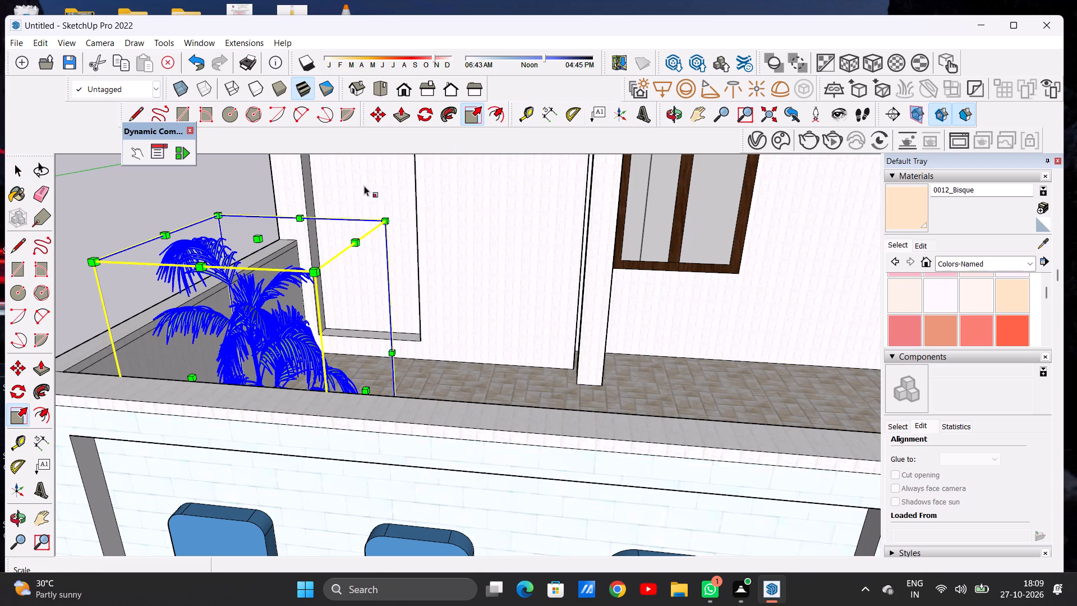
left_click(256, 235)
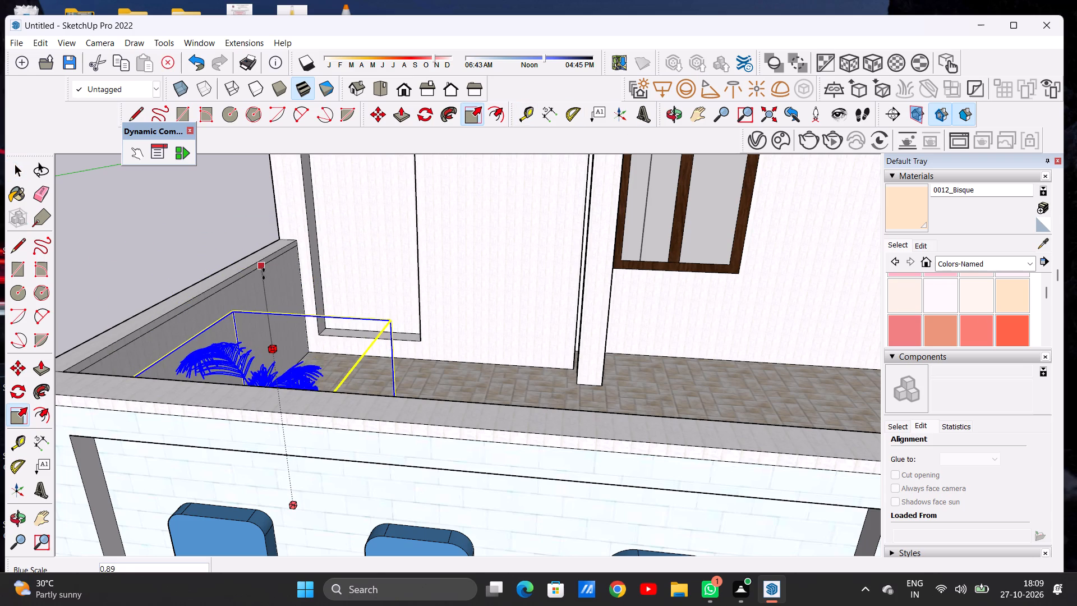
left_click(268, 305)
key("space")
left_click(209, 237)
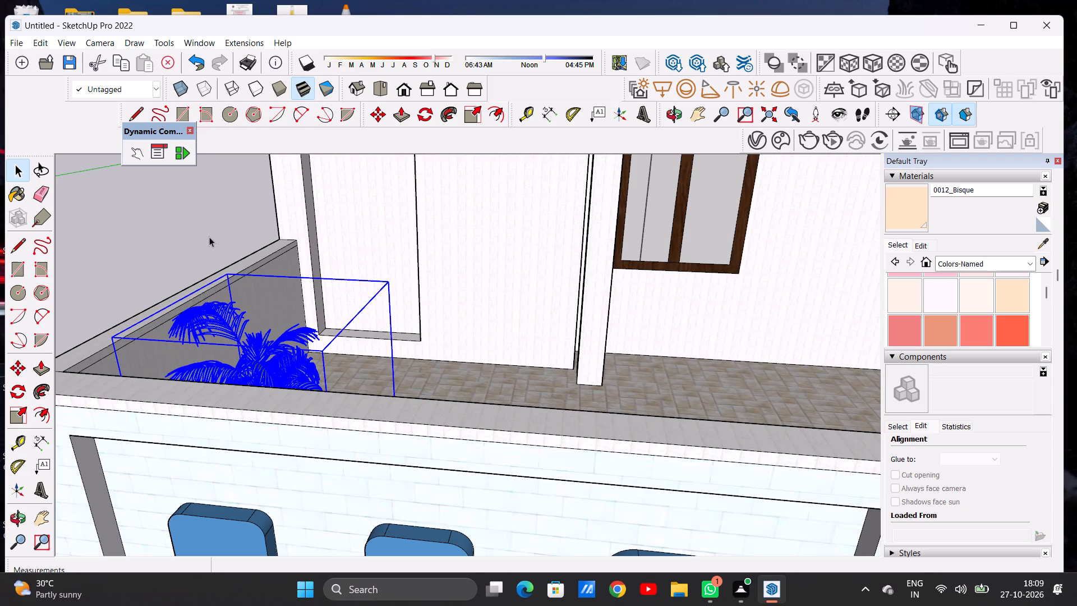
Check the shortened palm's height against the boundary wall from the front and its placement from inside the yard.
scroll(315, 259, "down", 8)
middle_click_drag(315, 325, 347, 280)
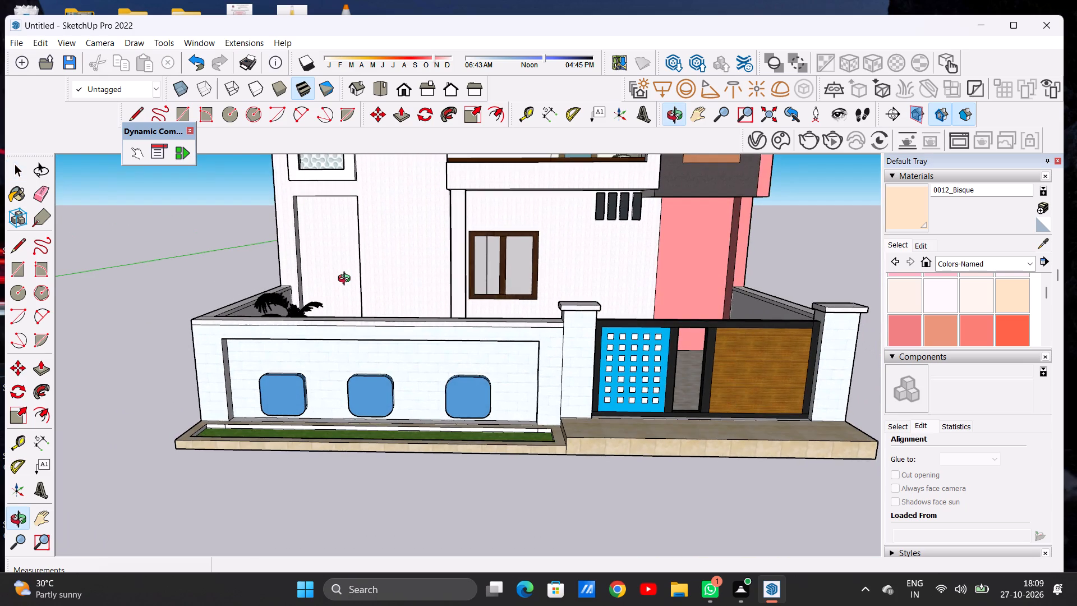
middle_click_drag(347, 280, 335, 276)
middle_click_drag(335, 276, 192, 319)
scroll(340, 300, "up", 4)
scroll(340, 300, "down", 1)
scroll(340, 300, "up", 1)
middle_click_drag(411, 293, 214, 341)
middle_click_drag(462, 319, 408, 277)
scroll(459, 311, "up", 7)
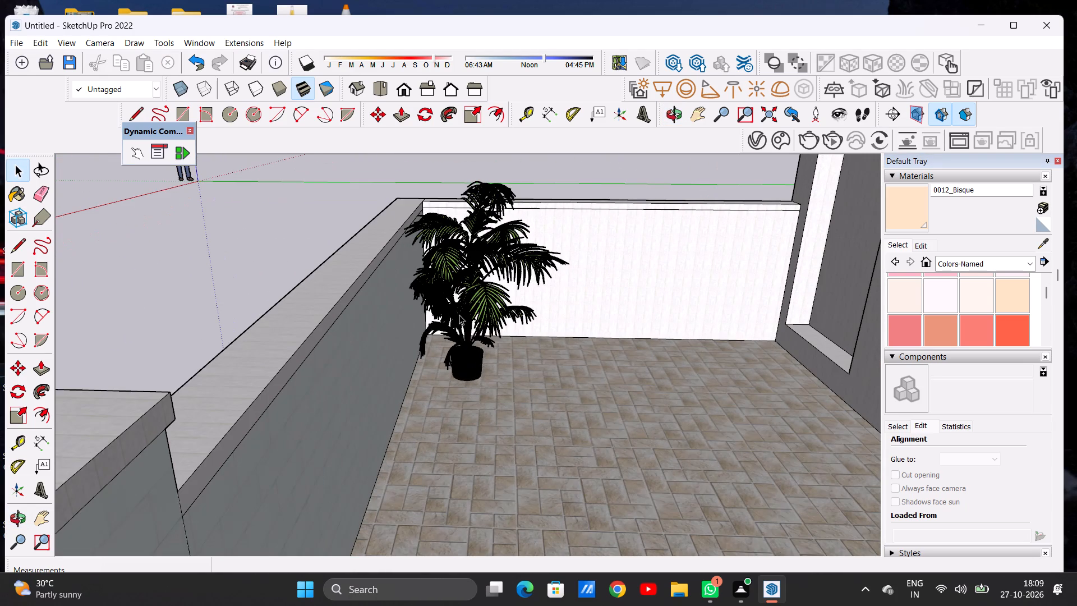
Copy the palm about 9' 8" along the inner face of the boundary wall toward the gate pillar.
left_click(464, 355)
scroll(472, 267, "down", 6)
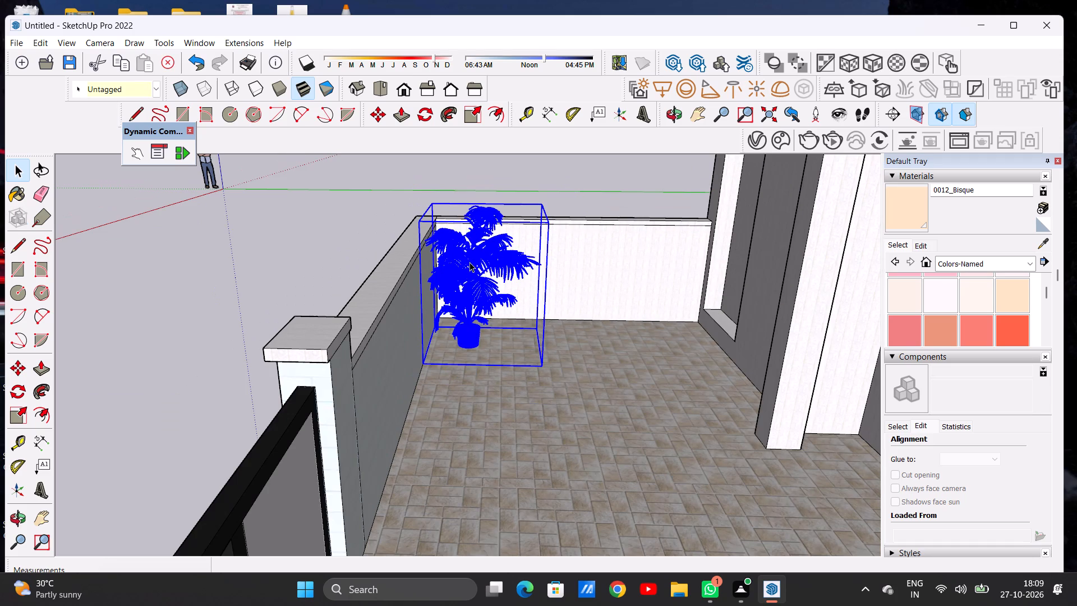
key("m")
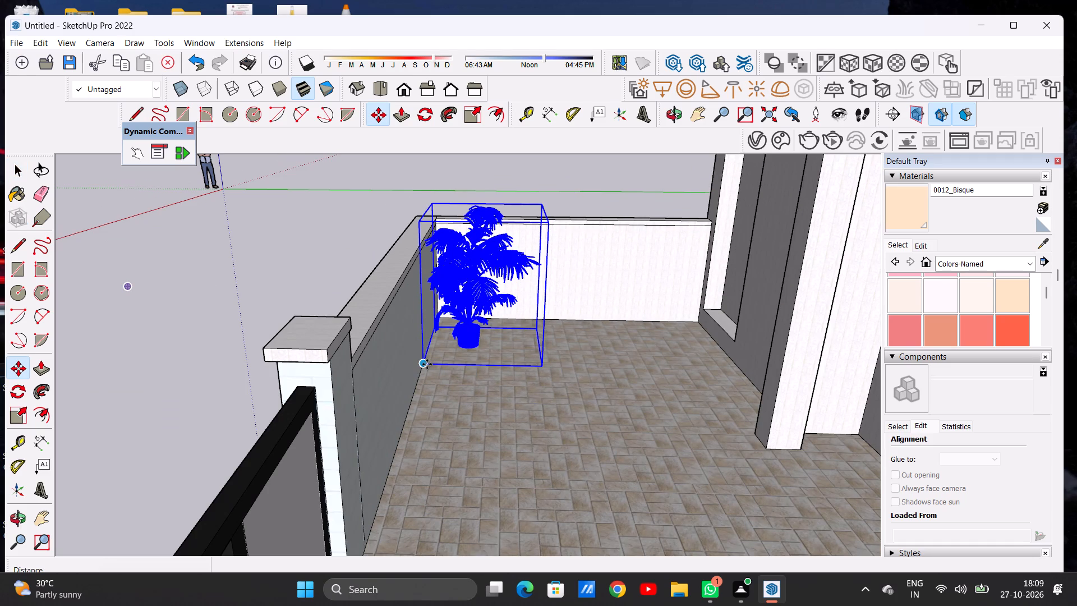
left_click(427, 364)
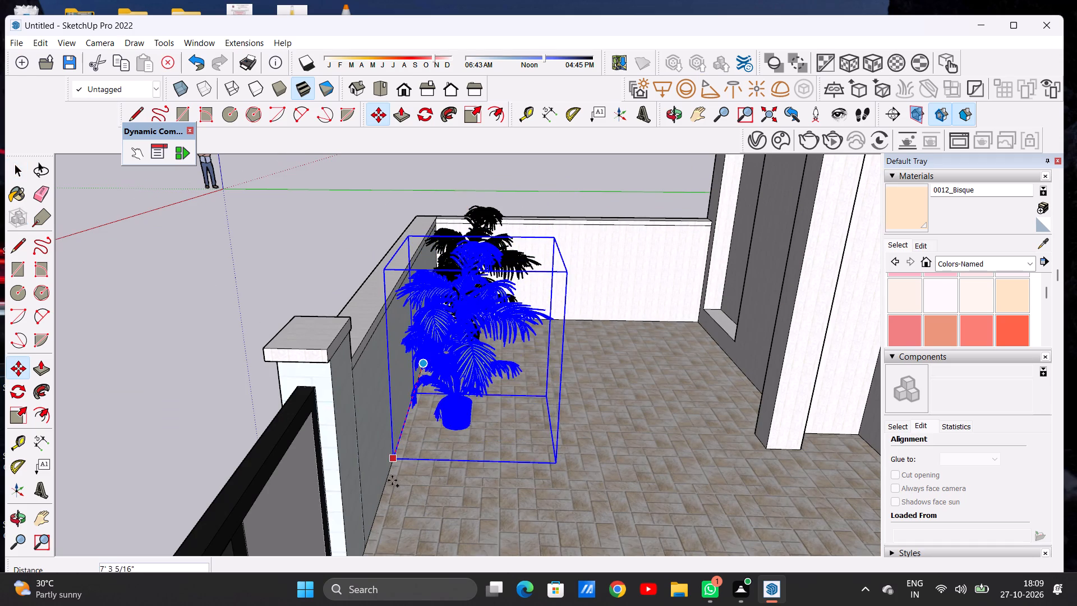
scroll(411, 410, "down", 5)
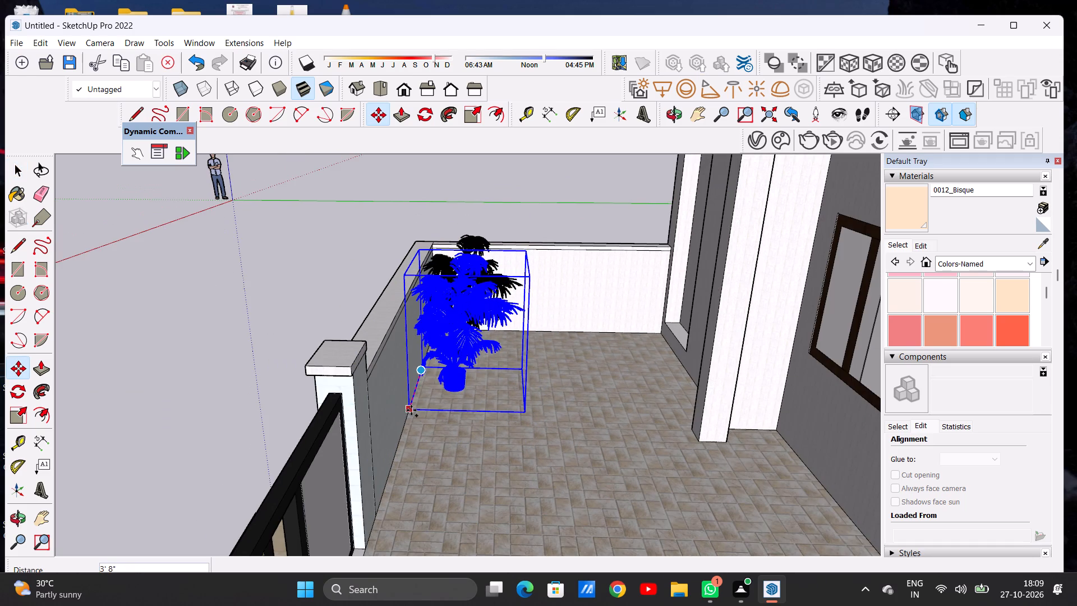
left_click(383, 509)
key("space")
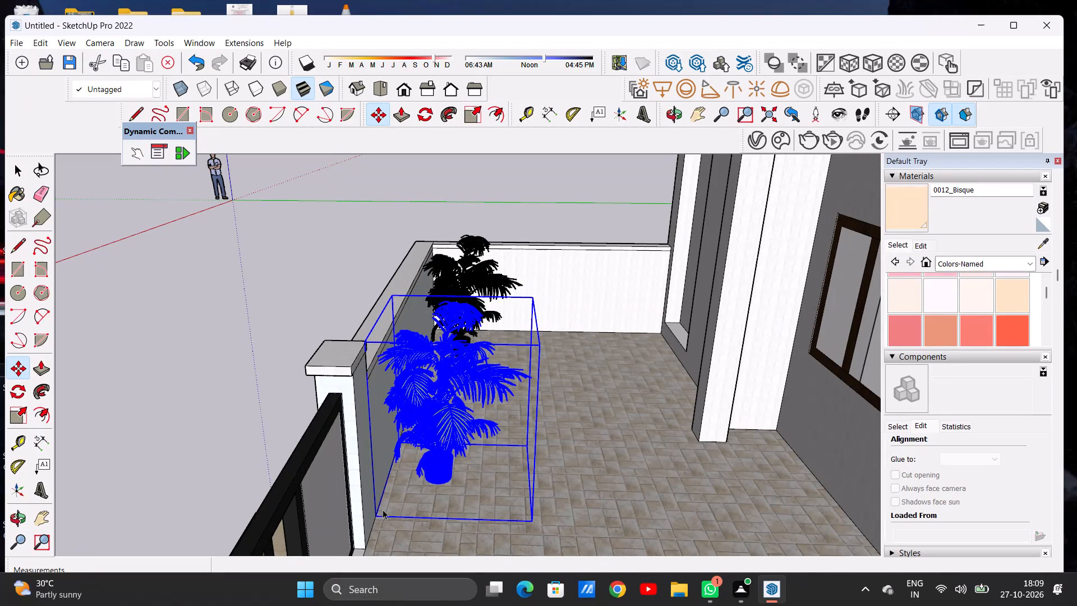
left_click(300, 322)
Check from the street side how the two palms look above the front boundary wall.
scroll(416, 340, "down", 5)
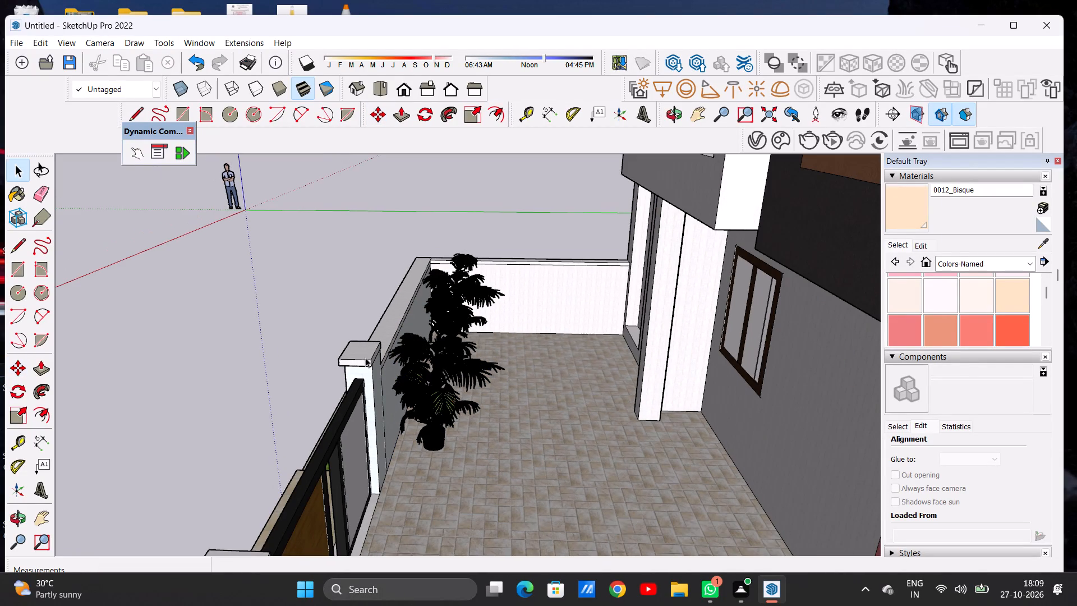
middle_click_drag(319, 367, 600, 338)
middle_click_drag(424, 359, 561, 345)
scroll(386, 361, "down", 4)
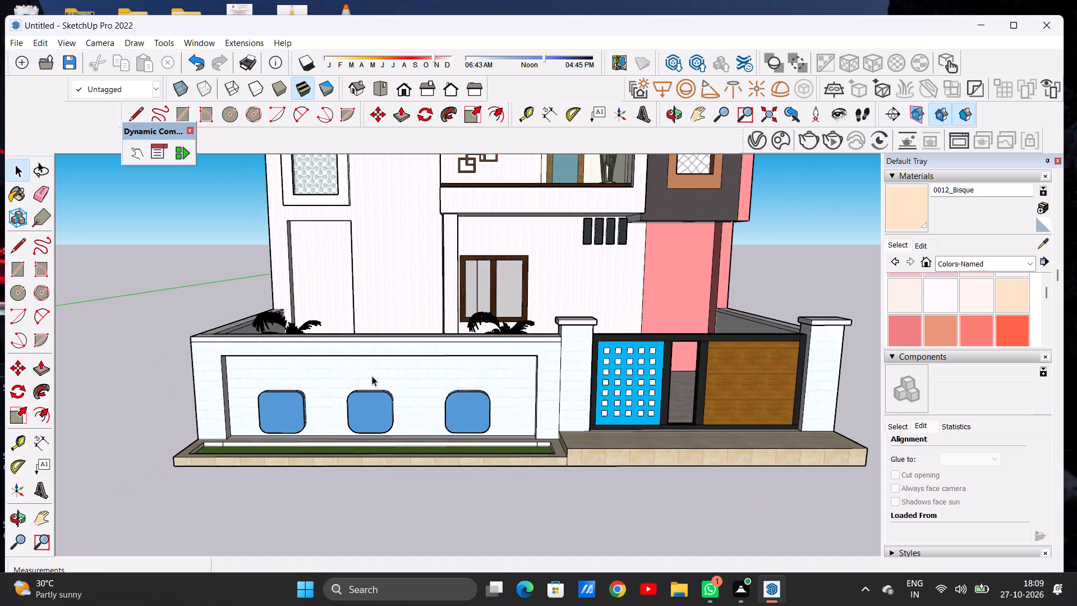
scroll(372, 376, "down", 4)
scroll(417, 356, "up", 1)
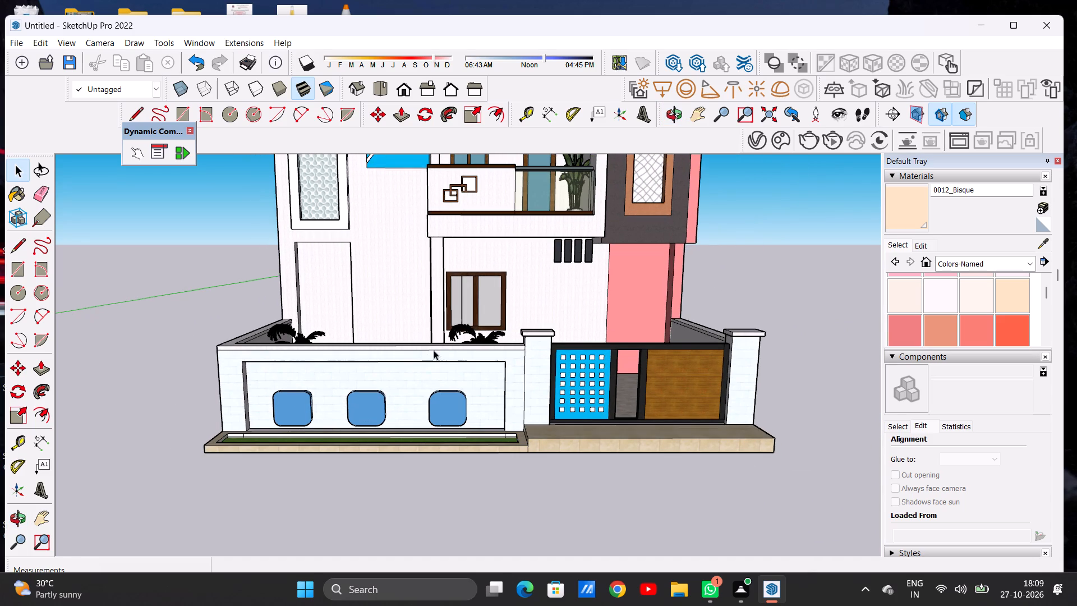
scroll(386, 361, "down", 4)
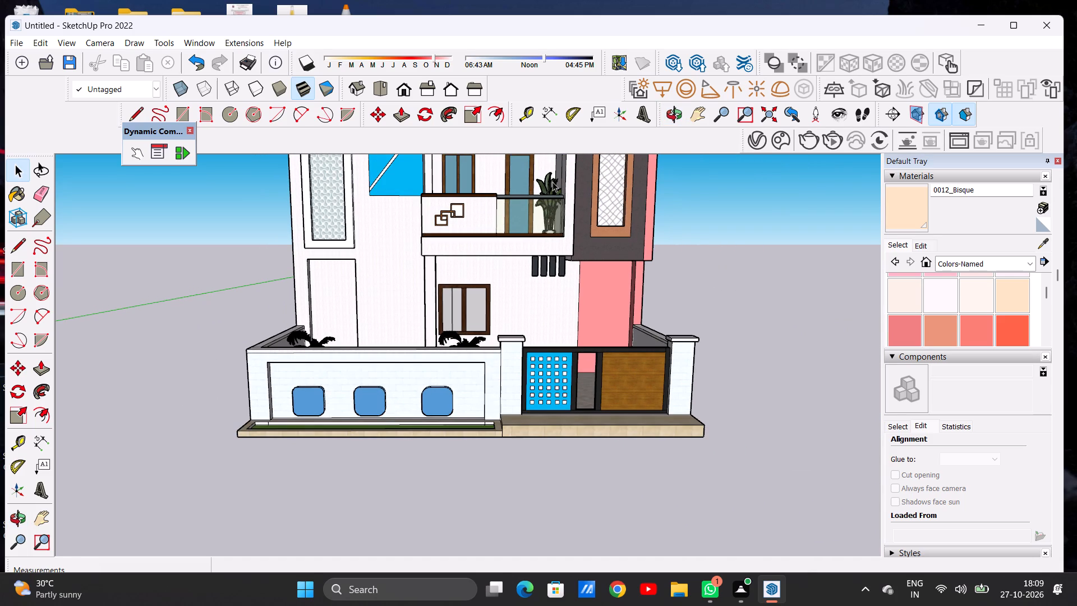
Copy the broad-leaf potted plant from the balcony about 17' 9" down onto the paved front yard.
left_click(553, 182)
key("m")
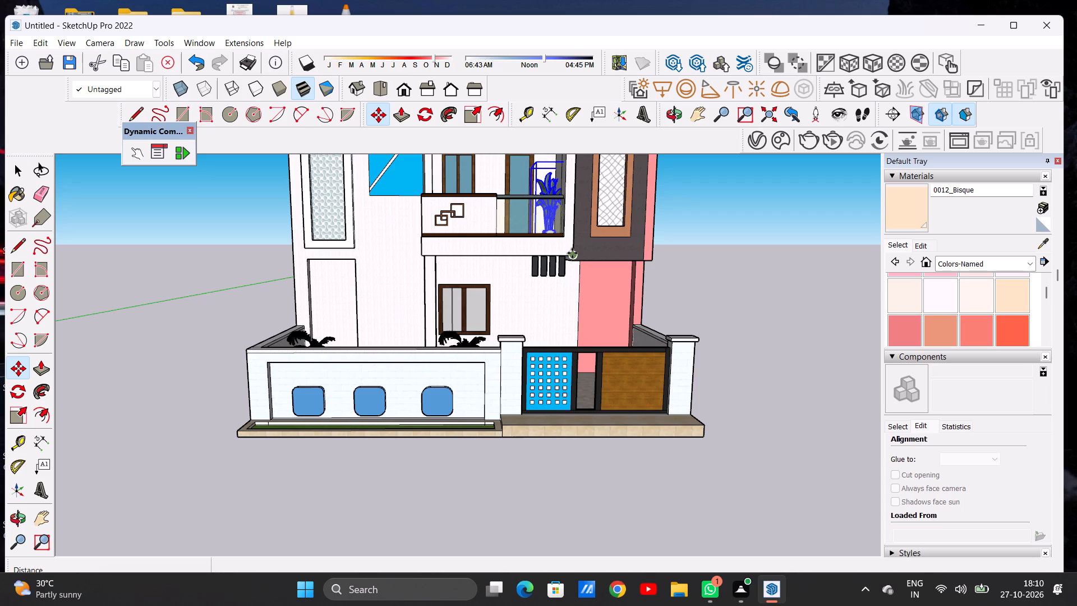
left_click(572, 254)
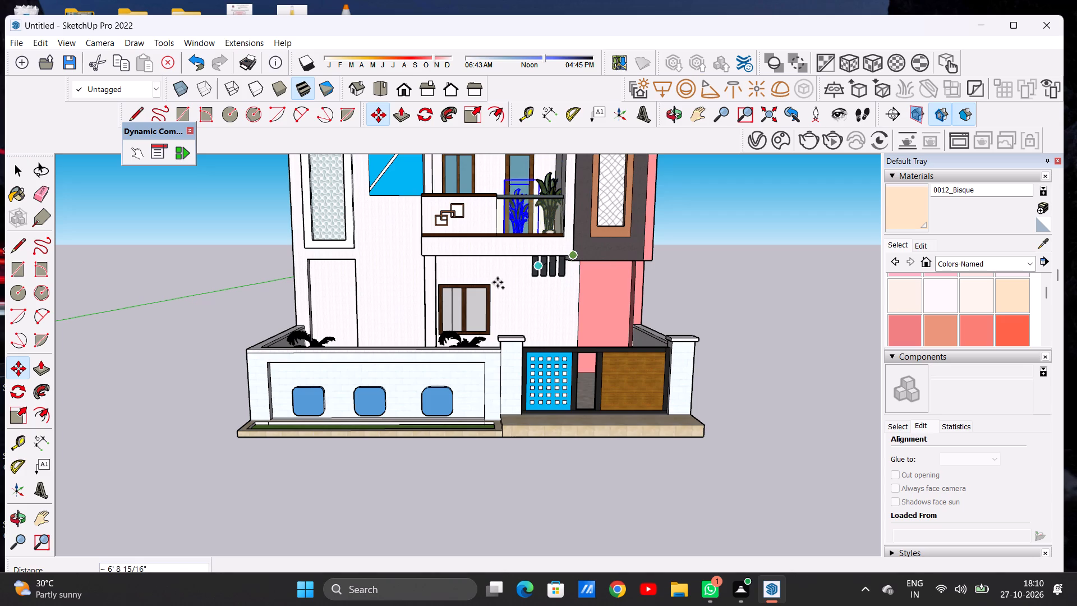
scroll(429, 334, "up", 6)
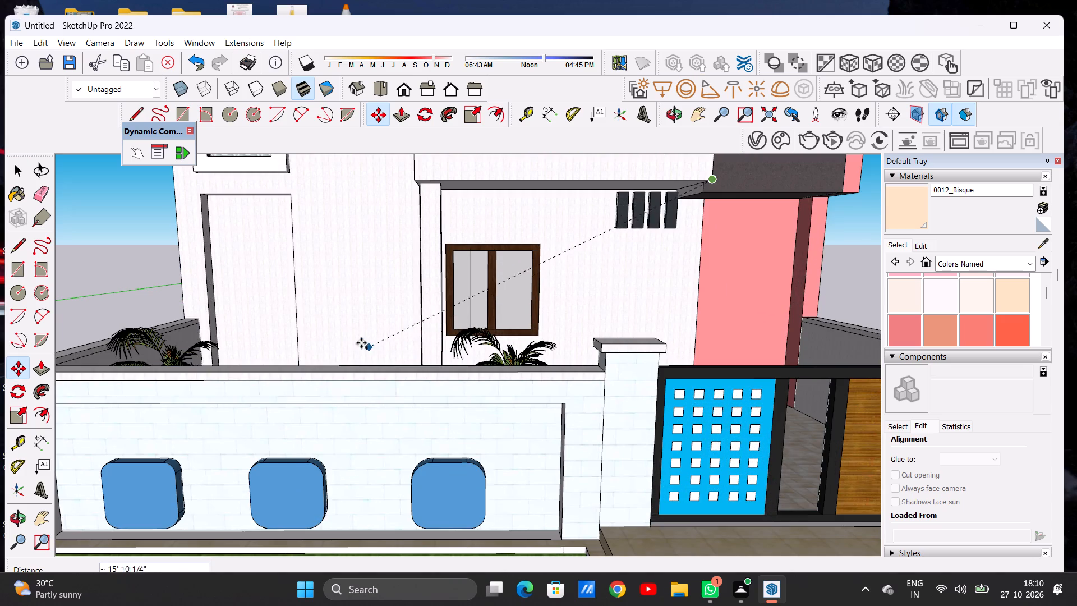
scroll(302, 313, "down", 9)
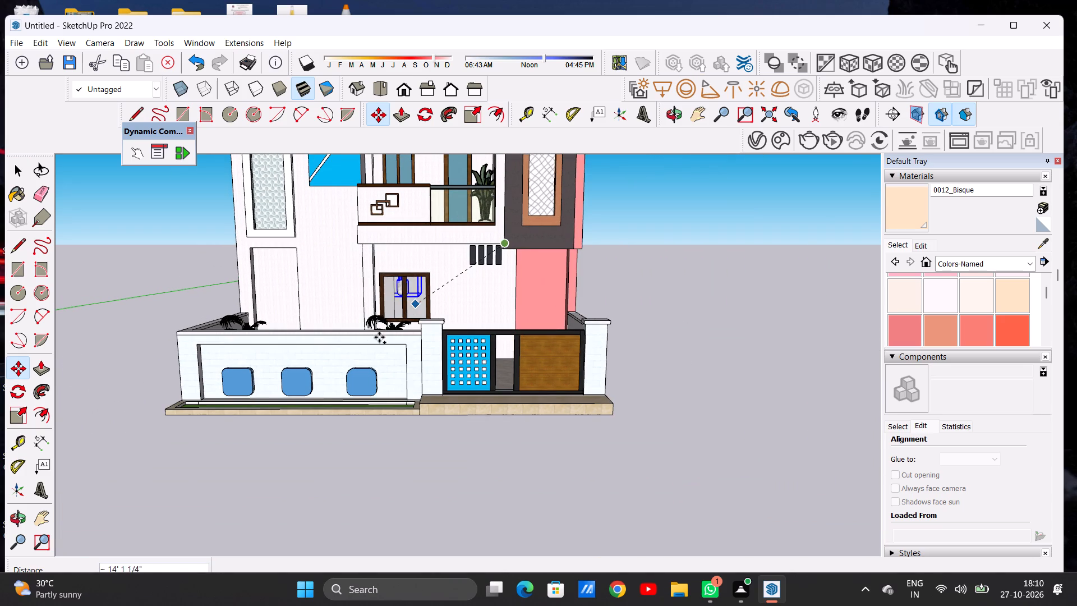
middle_click_drag(369, 334, 309, 402)
scroll(360, 332, "up", 2)
scroll(360, 332, "down", 1)
scroll(360, 332, "up", 3)
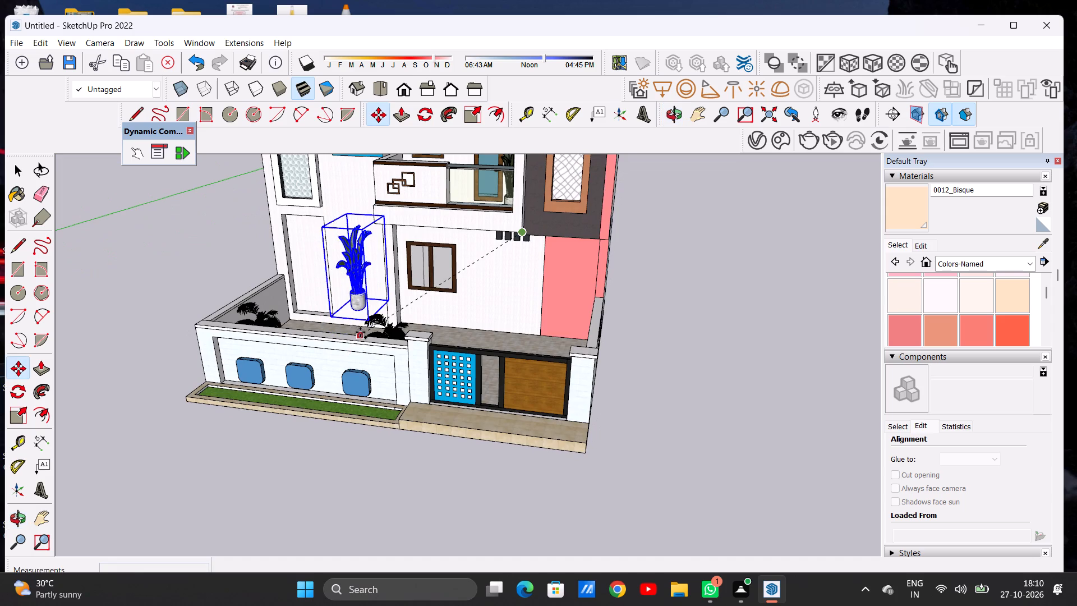
middle_click_drag(362, 314, 250, 379)
scroll(365, 281, "up", 8)
middle_click_drag(397, 274, 263, 306)
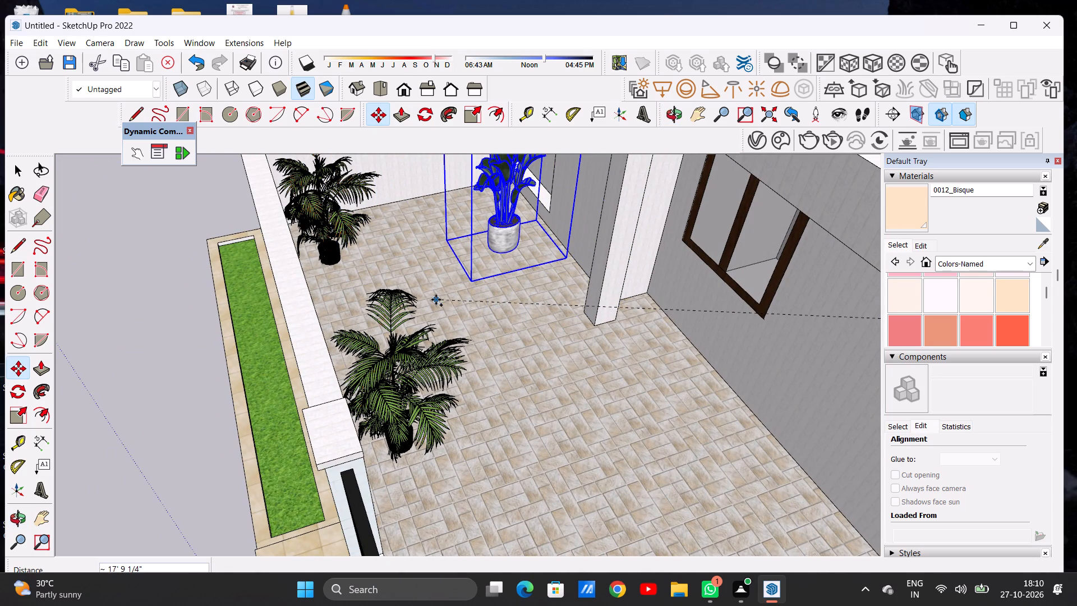
left_click(436, 300)
key("space")
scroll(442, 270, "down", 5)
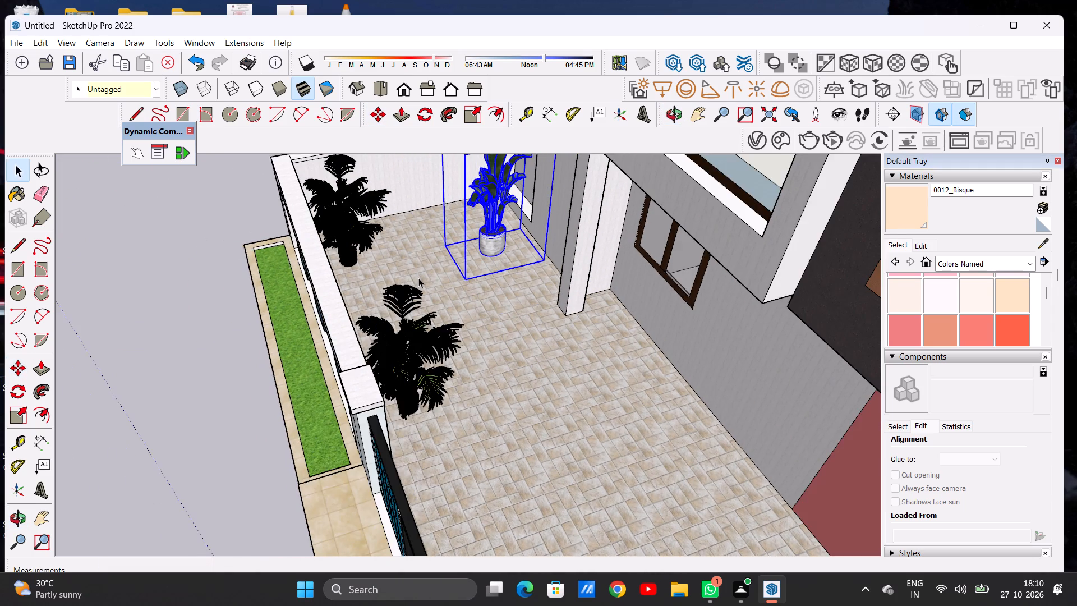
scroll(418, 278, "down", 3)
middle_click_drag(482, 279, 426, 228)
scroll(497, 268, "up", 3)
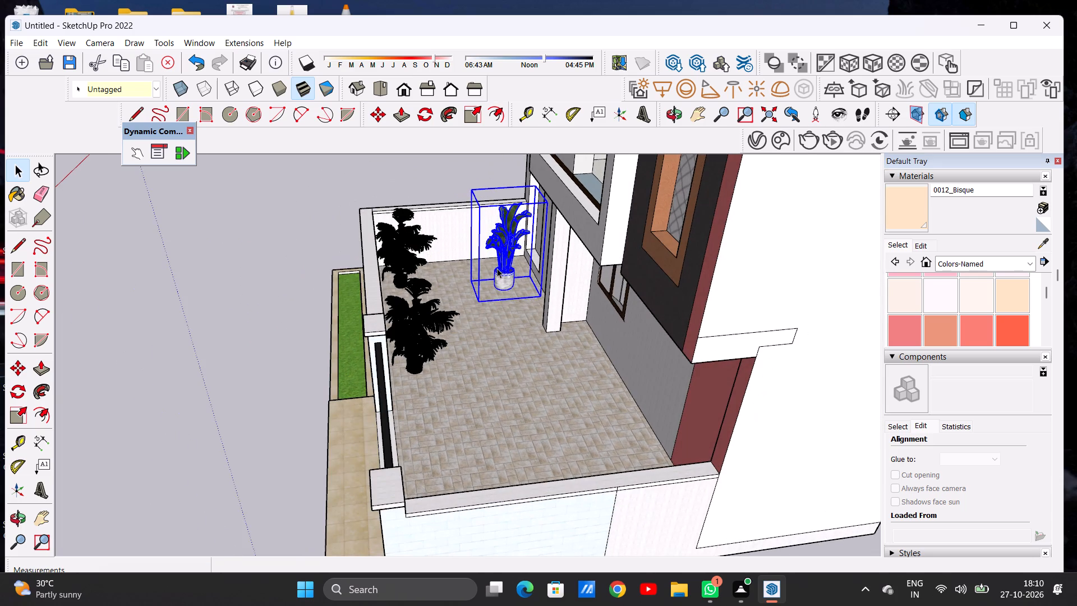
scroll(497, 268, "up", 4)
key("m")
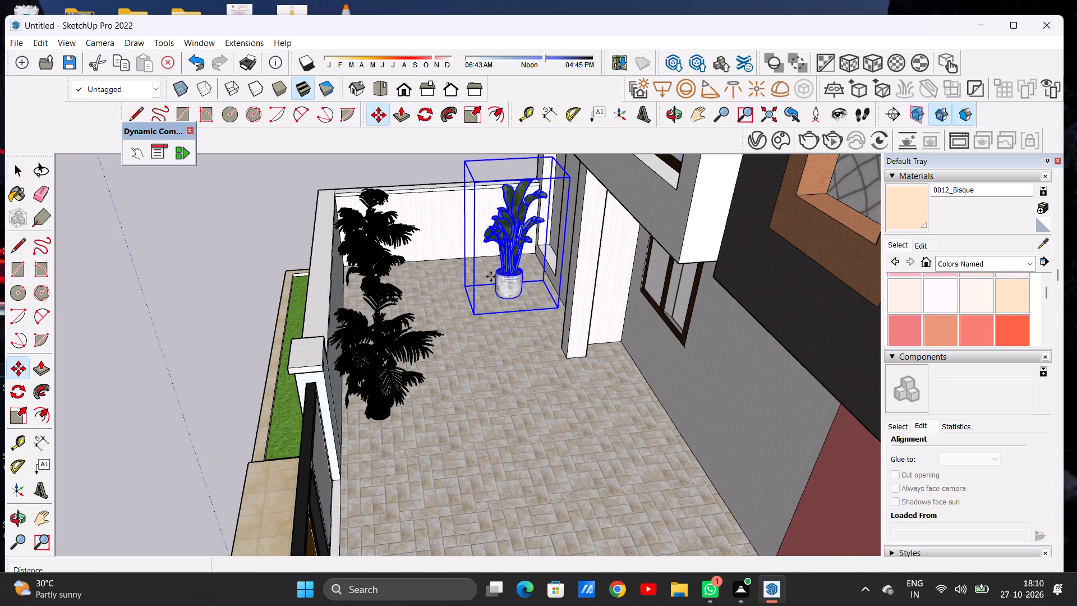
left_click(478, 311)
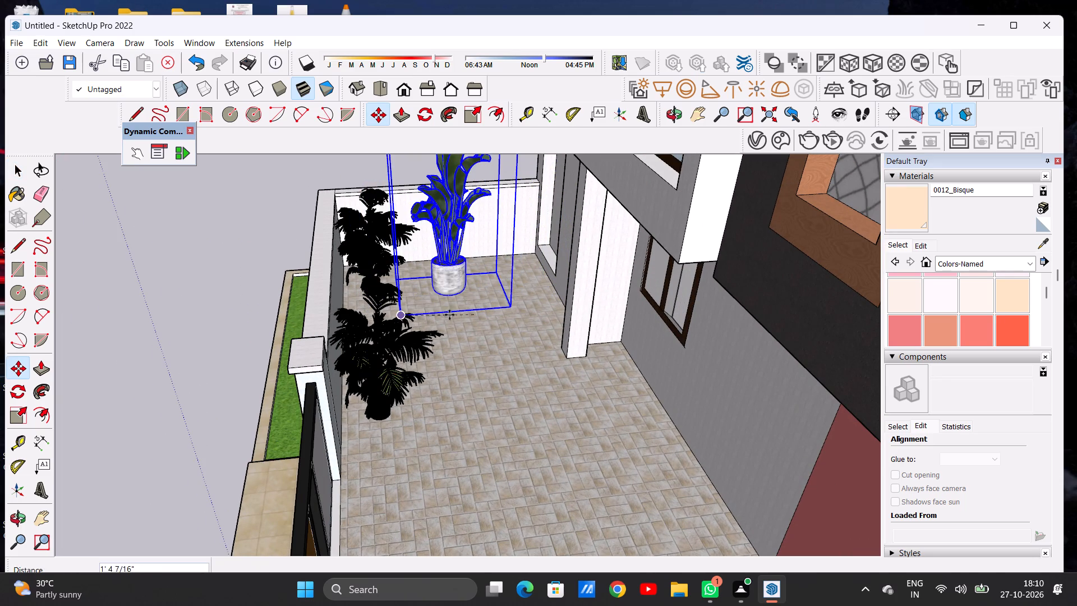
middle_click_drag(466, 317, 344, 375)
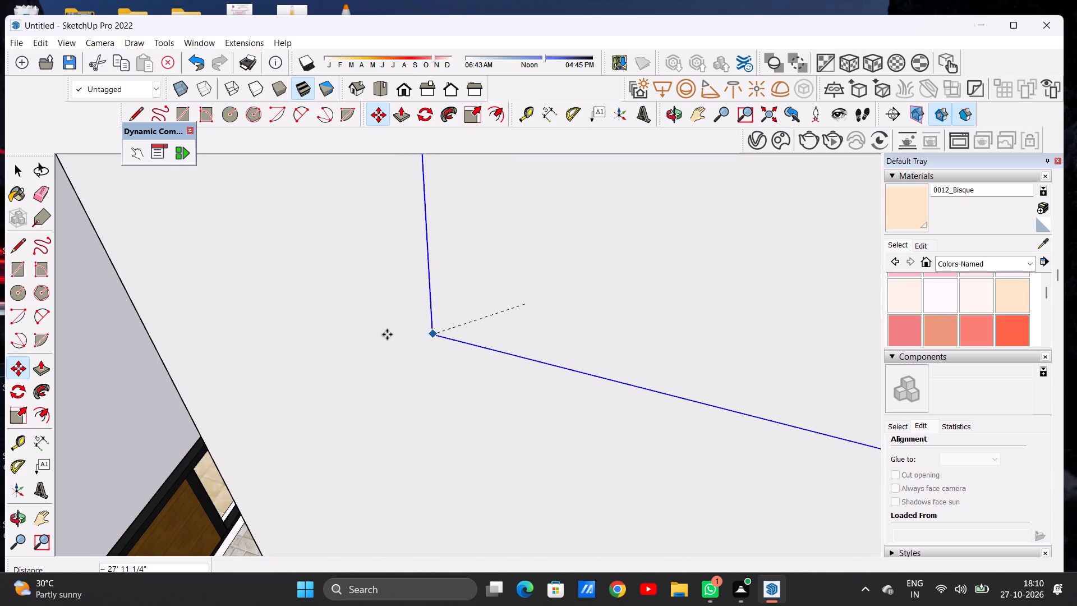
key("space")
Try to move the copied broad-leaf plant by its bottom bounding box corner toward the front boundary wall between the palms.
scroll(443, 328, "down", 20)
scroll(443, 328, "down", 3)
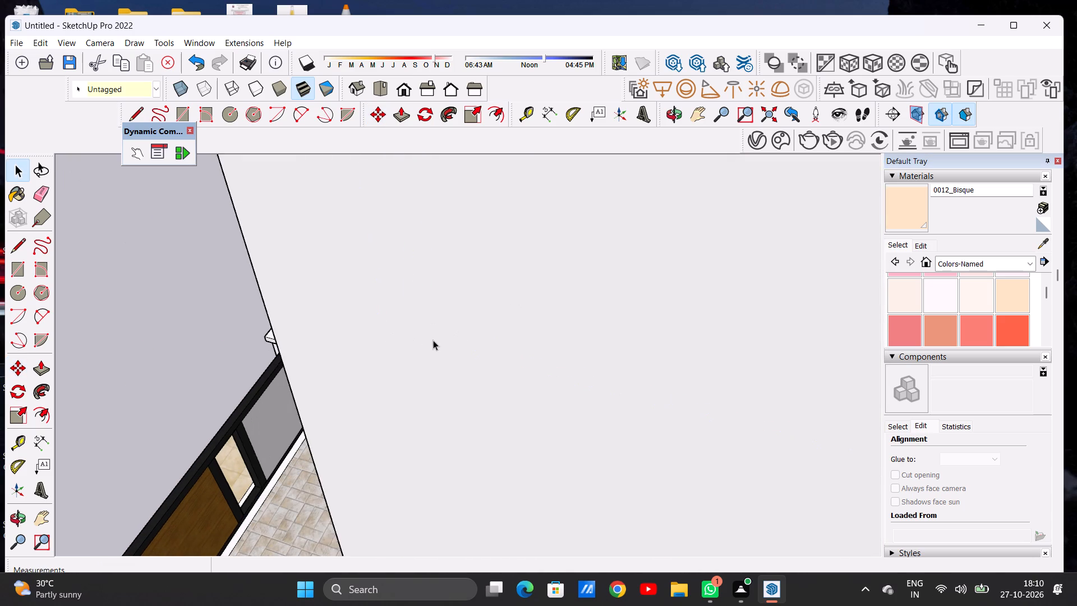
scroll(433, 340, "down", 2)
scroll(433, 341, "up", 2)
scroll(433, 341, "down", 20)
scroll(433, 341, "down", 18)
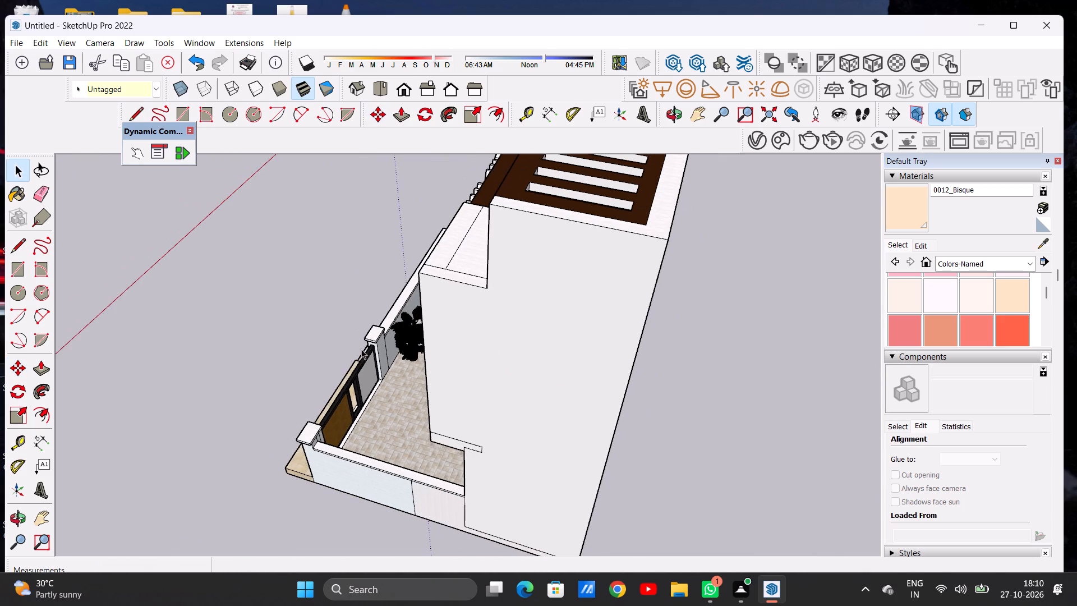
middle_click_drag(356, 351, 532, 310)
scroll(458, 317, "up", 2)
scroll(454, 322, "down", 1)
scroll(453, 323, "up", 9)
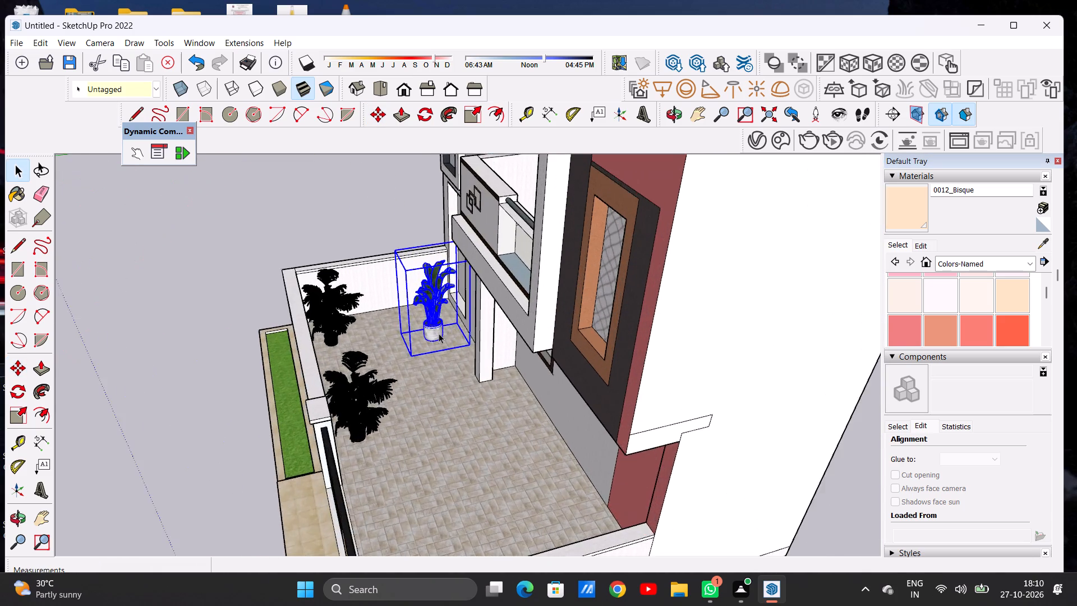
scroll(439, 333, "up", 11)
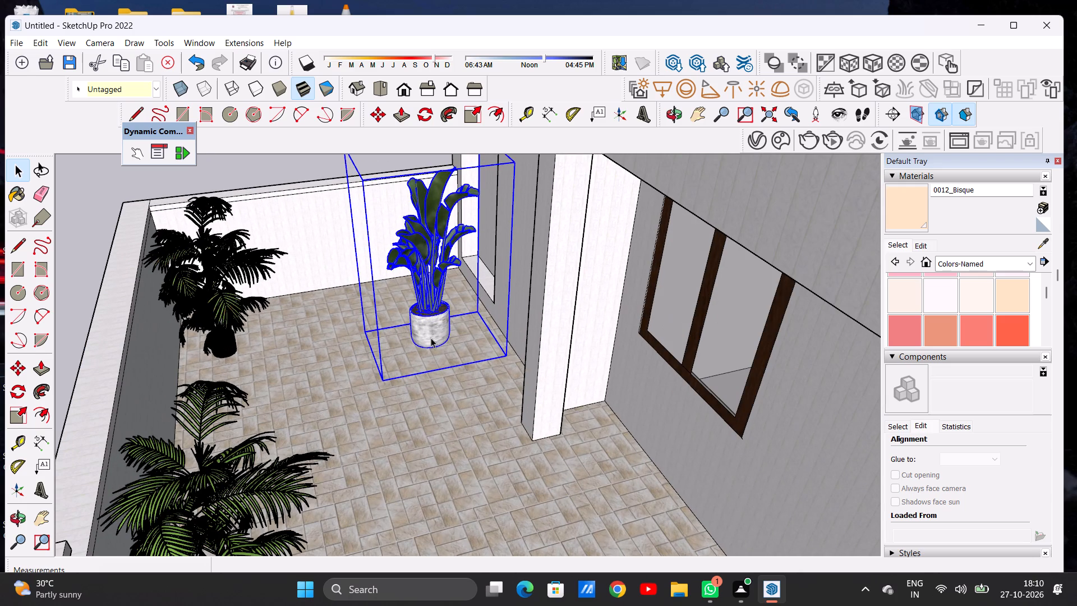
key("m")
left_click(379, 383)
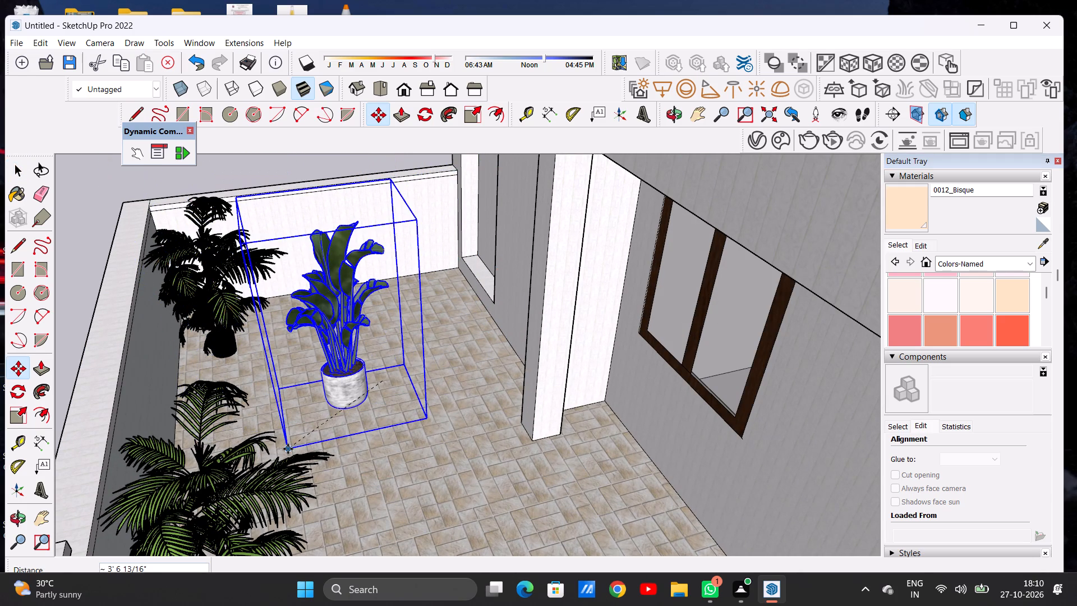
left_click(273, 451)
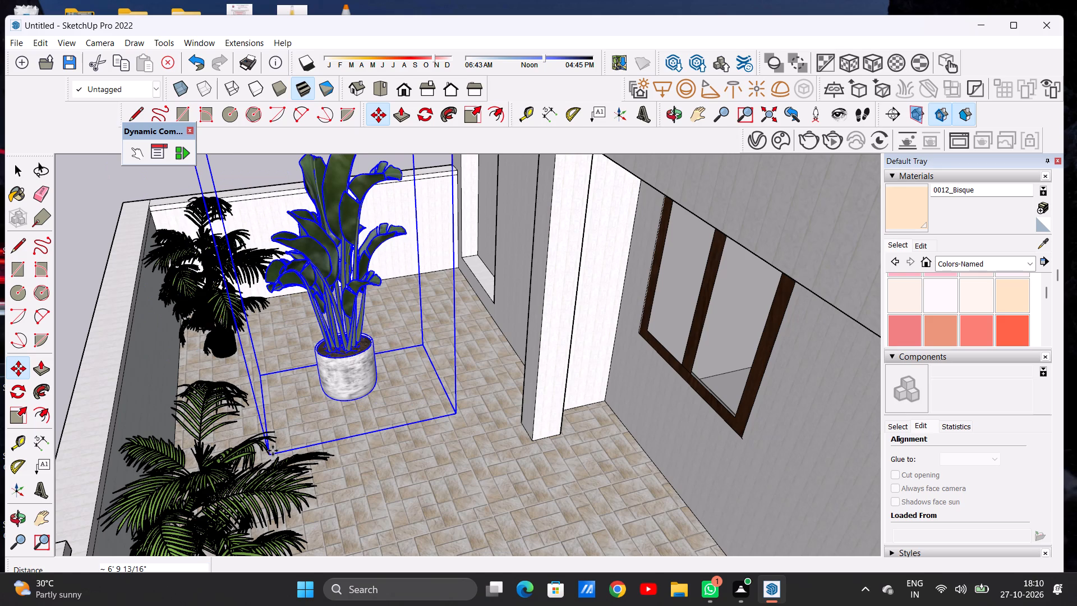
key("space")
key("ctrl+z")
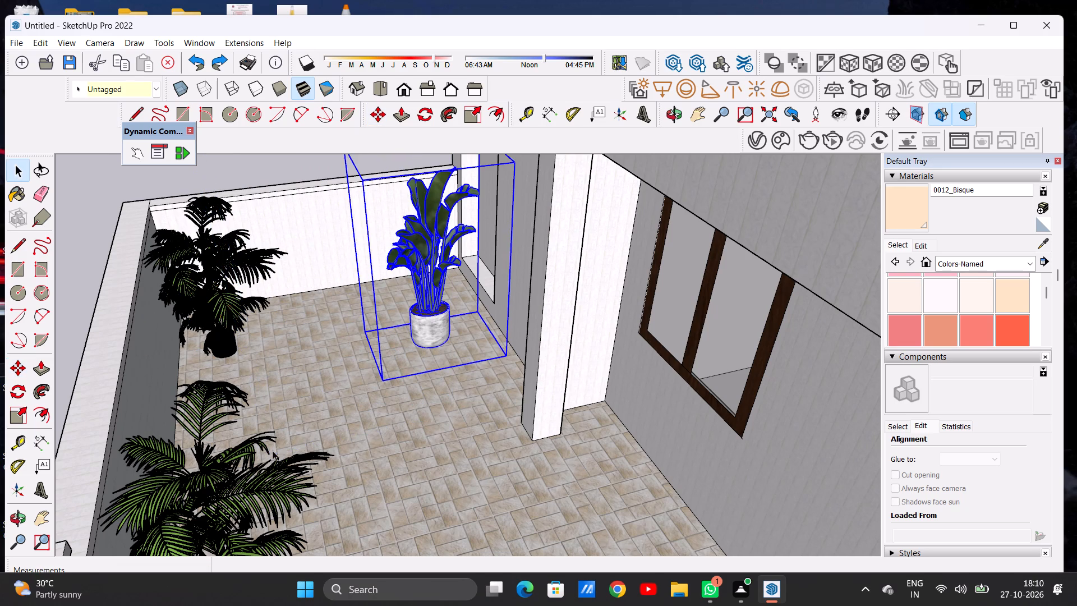
Move the broad-leaf plant about 5' 10 9/16" by its bottom bounding box corner toward the front boundary wall, between the two palms.
scroll(367, 401, "down", 4)
middle_click_drag(344, 379, 328, 441)
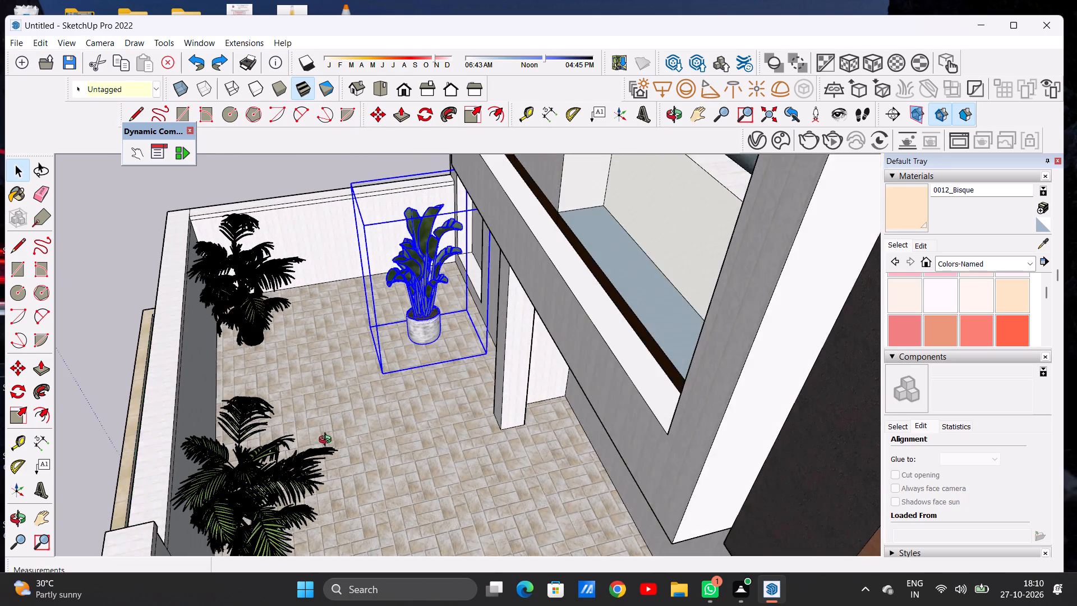
middle_click_drag(328, 441, 323, 461)
key("m")
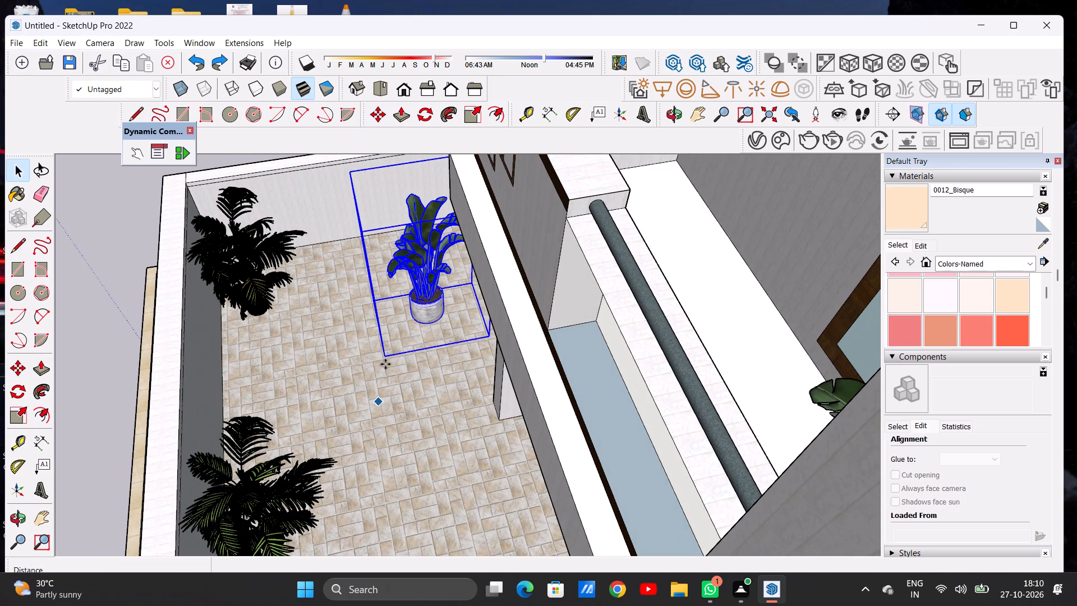
left_click(385, 355)
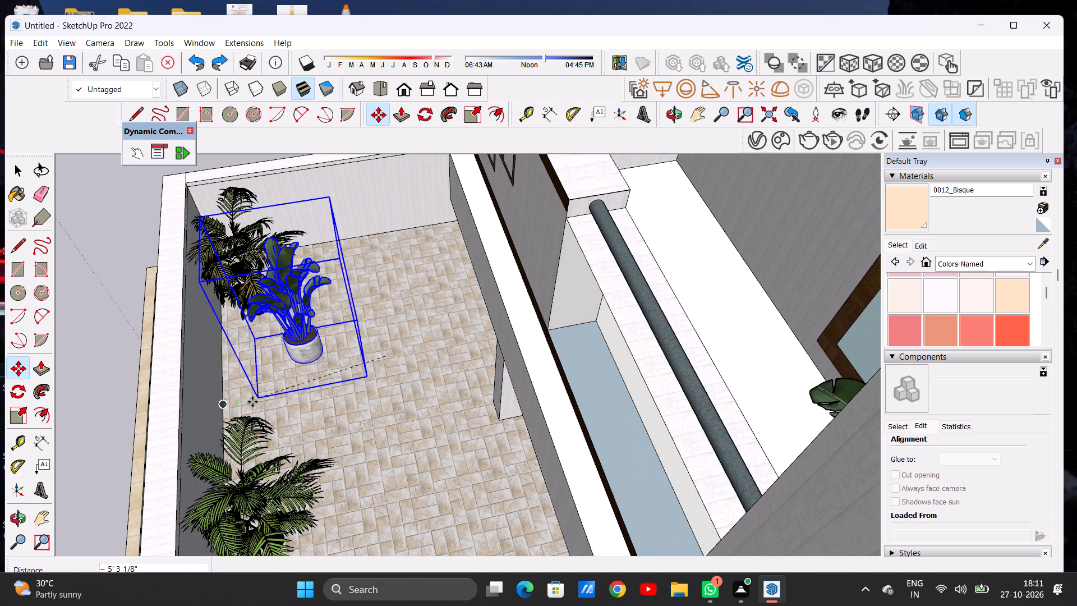
left_click(228, 379)
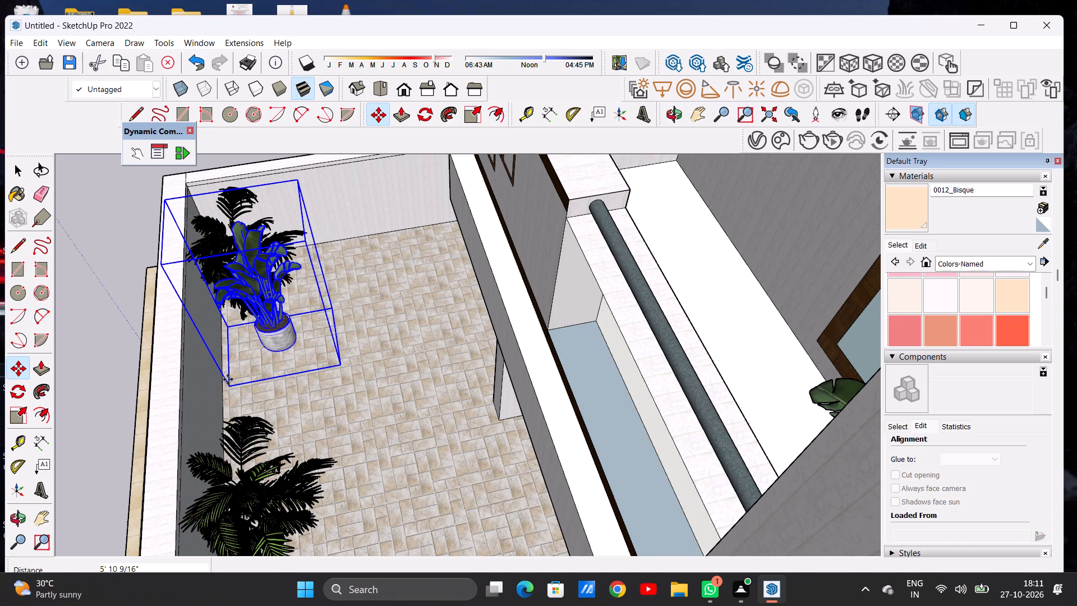
key("space")
Check the broad-leaf plant's placement between the palms in an overall view of the house and yard.
scroll(301, 361, "down", 6)
left_click(206, 260)
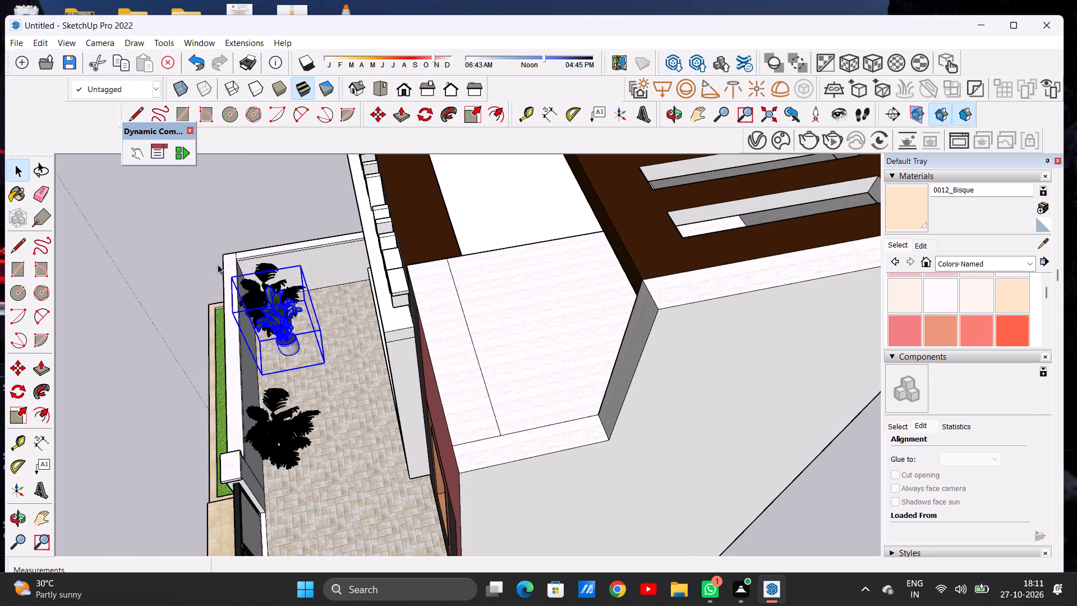
scroll(278, 316, "down", 4)
middle_click_drag(251, 356, 429, 309)
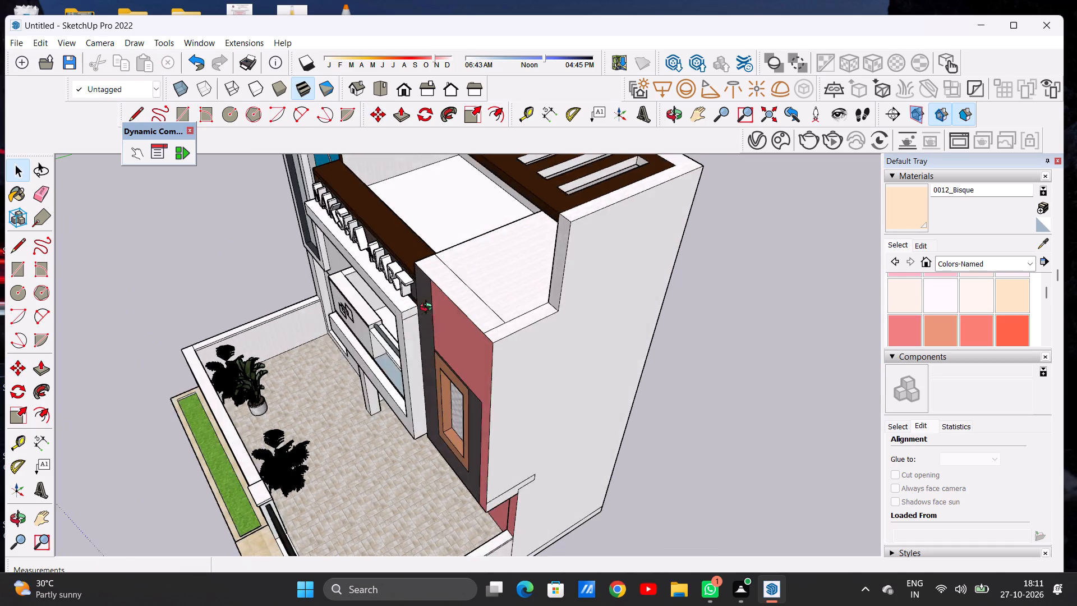
middle_click_drag(429, 309, 447, 302)
scroll(410, 335, "down", 17)
scroll(305, 425, "up", 5)
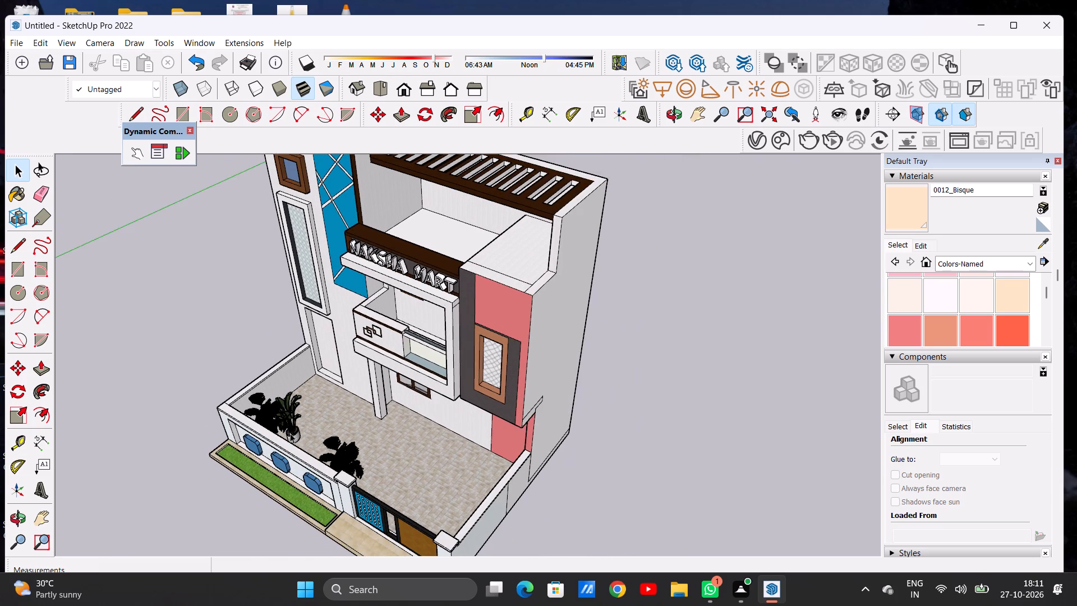
Move the broad-leaf plant about 5" by its bottom bounding box corner, closer against the inner face of the front boundary wall.
scroll(290, 433, "up", 20)
middle_click_drag(310, 423, 274, 393)
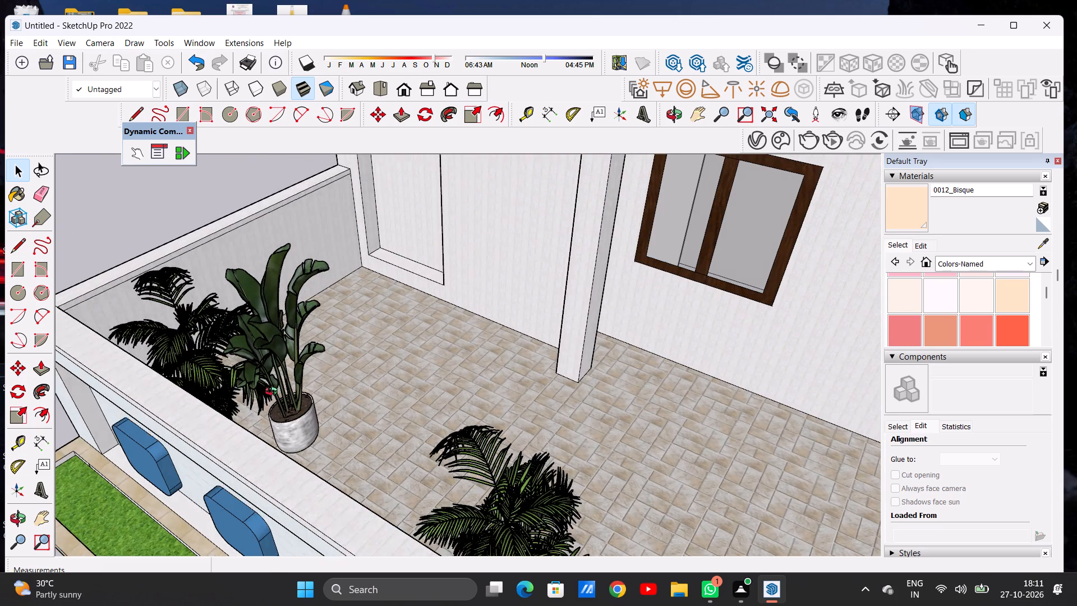
middle_click_drag(274, 393, 194, 396)
scroll(301, 396, "up", 4)
scroll(310, 401, "down", 1)
scroll(311, 401, "up", 8)
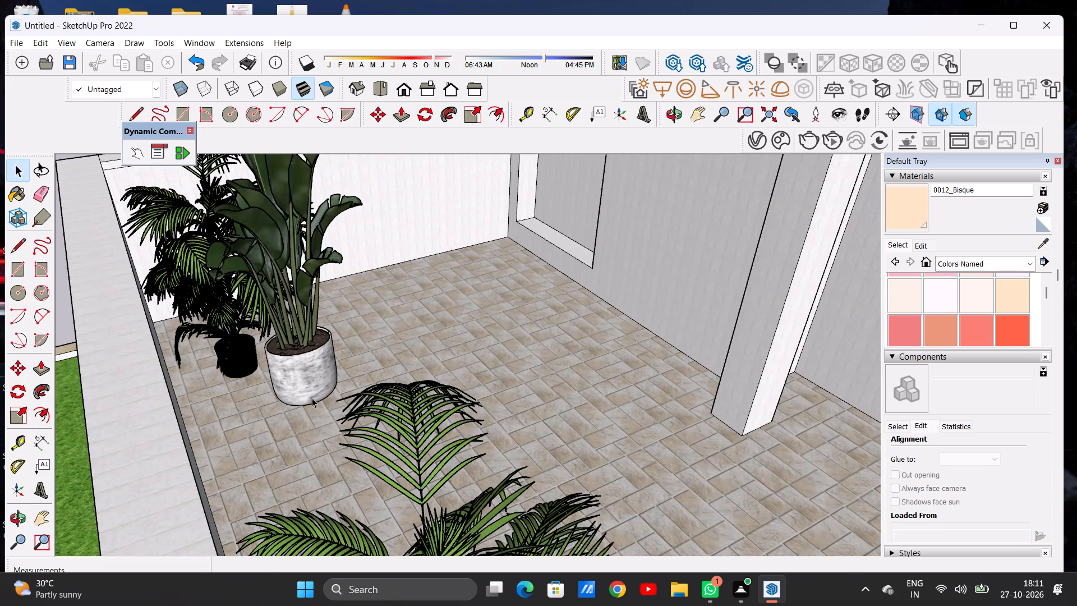
left_click(302, 388)
key("m")
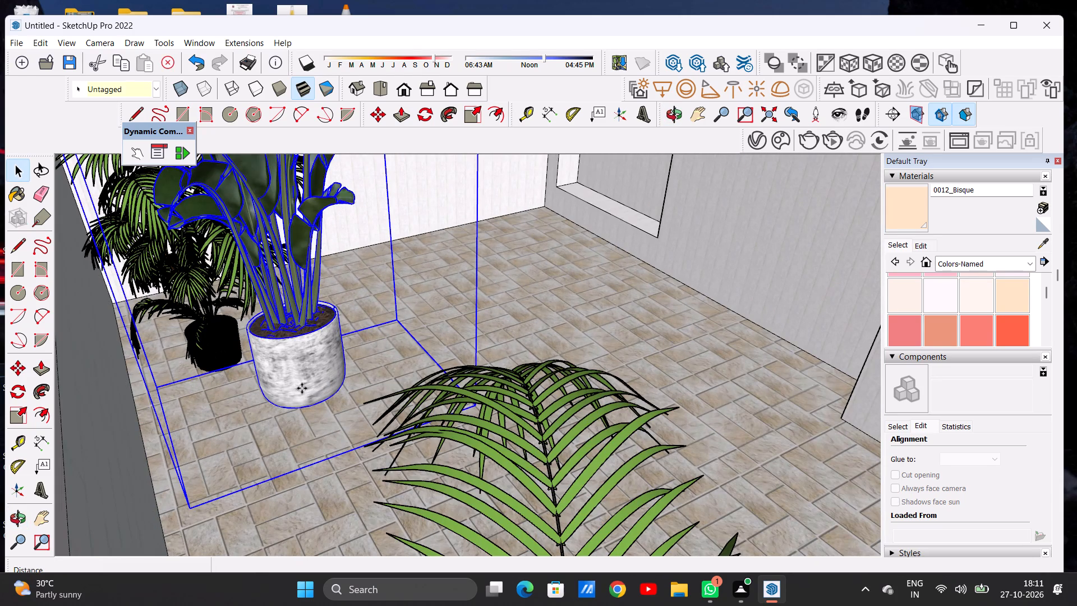
left_click(193, 508)
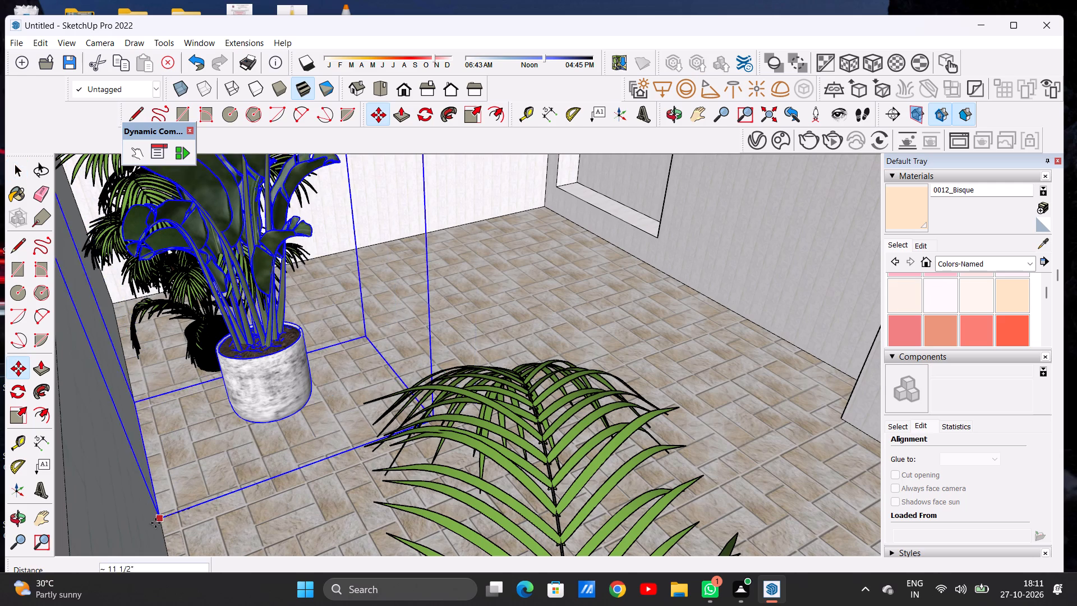
left_click(155, 524)
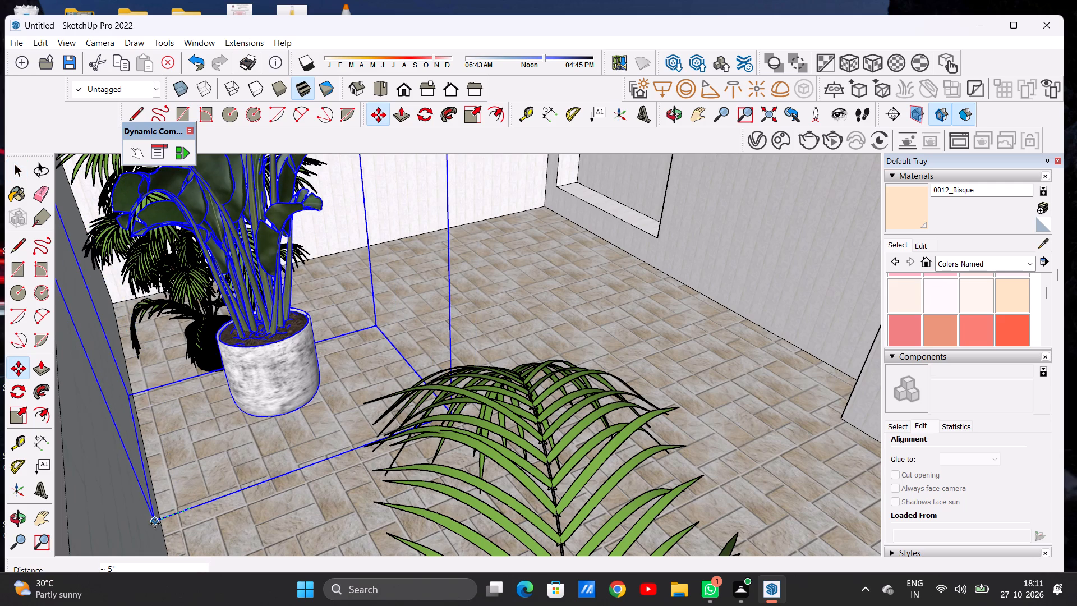
key("space")
scroll(243, 480, "down", 5)
scroll(289, 443, "down", 6)
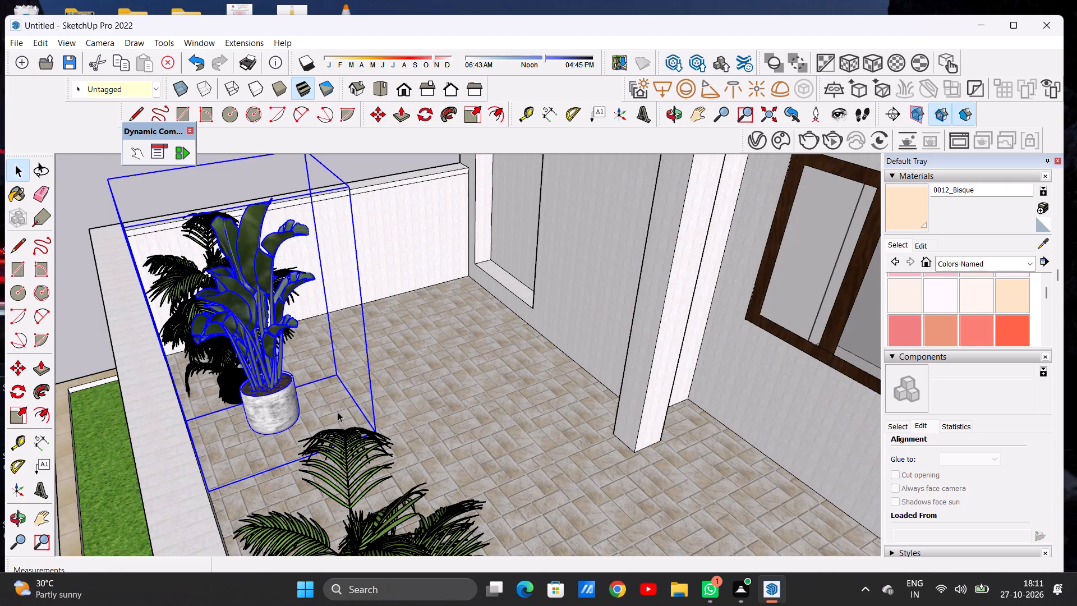
Lower the broad-leaf plant about 7" by its bottom bounding box corner so its pot stands on the tiled yard floor.
middle_click_drag(444, 419, 239, 373)
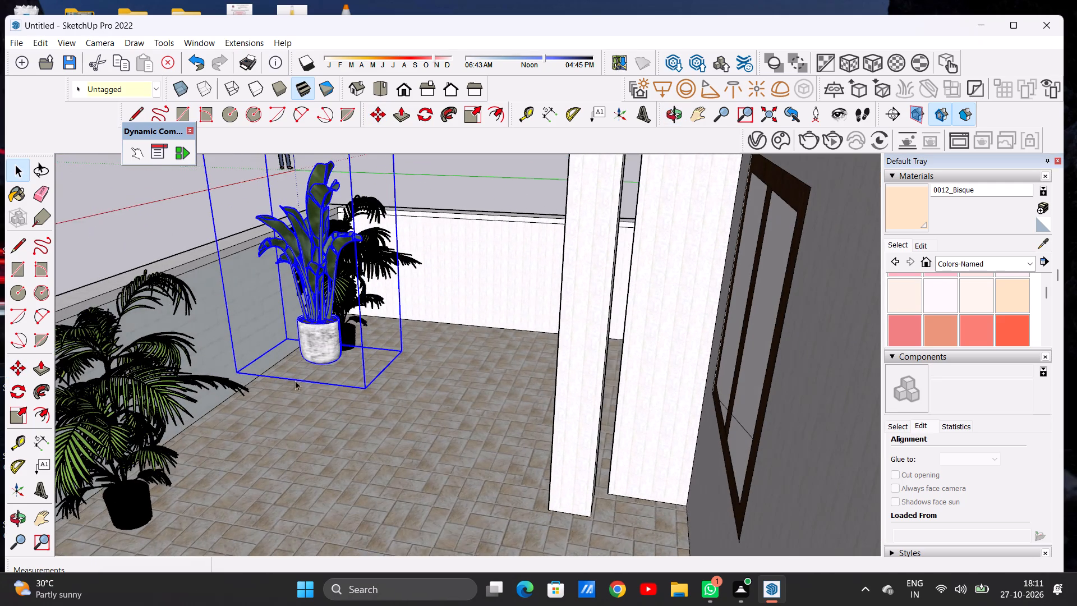
scroll(322, 381, "up", 1)
scroll(322, 381, "down", 1)
scroll(322, 381, "up", 3)
key("m")
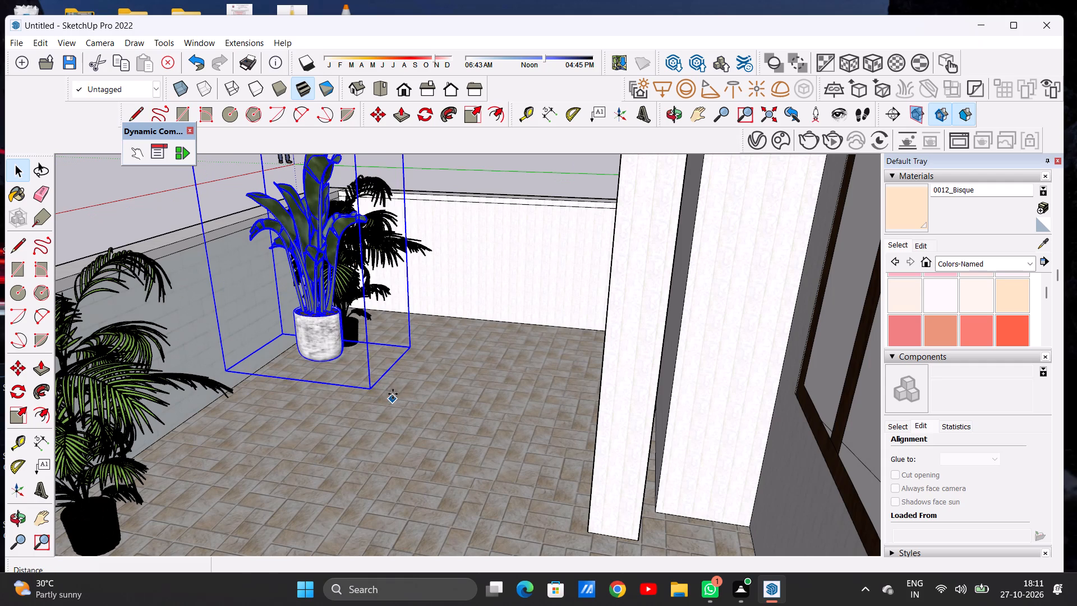
left_click(371, 390)
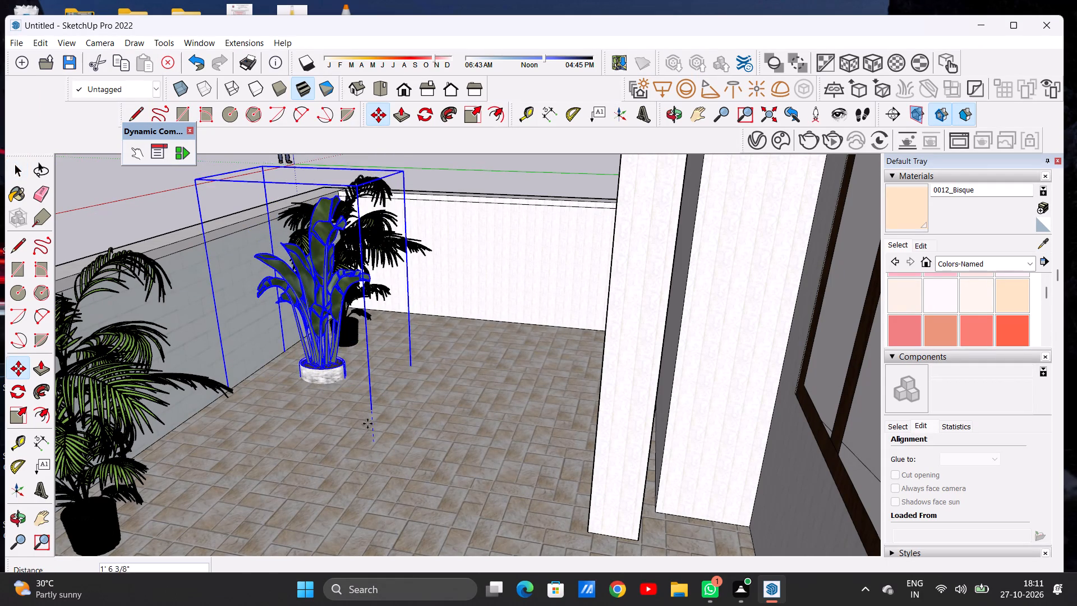
left_click(373, 408)
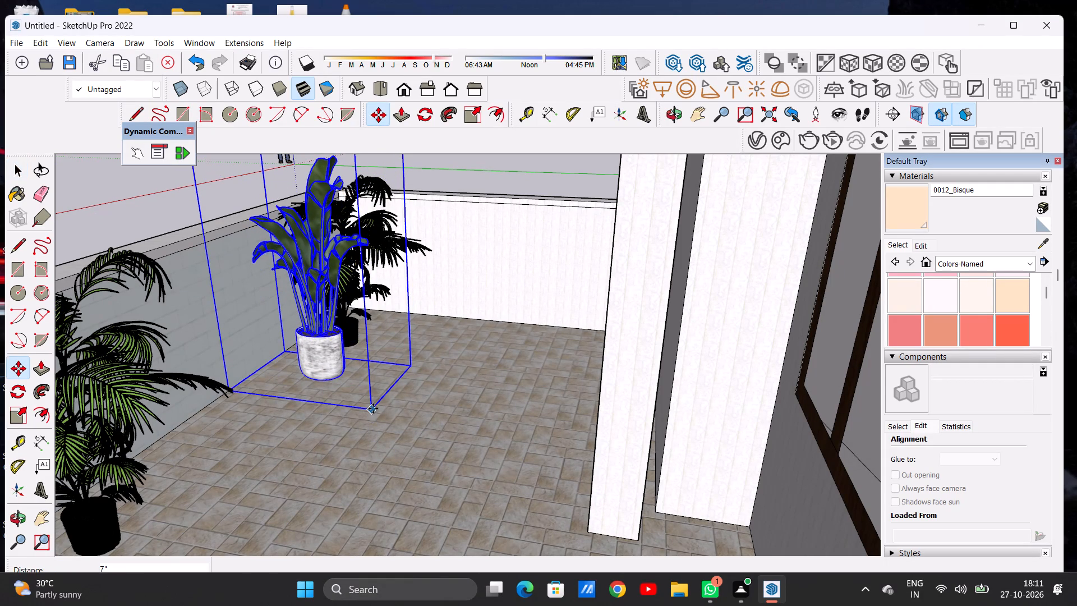
key("space")
Move the broad-leaf plant about 10 1/8" by its bottom bounding box corner toward the inner face of the front boundary wall.
type("M")
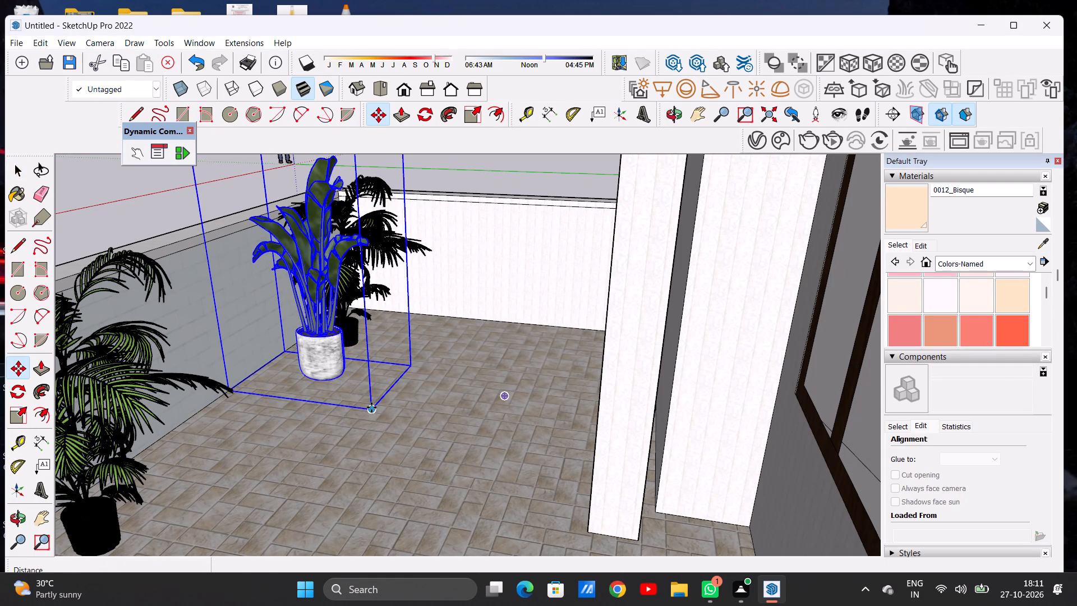
left_click(371, 407)
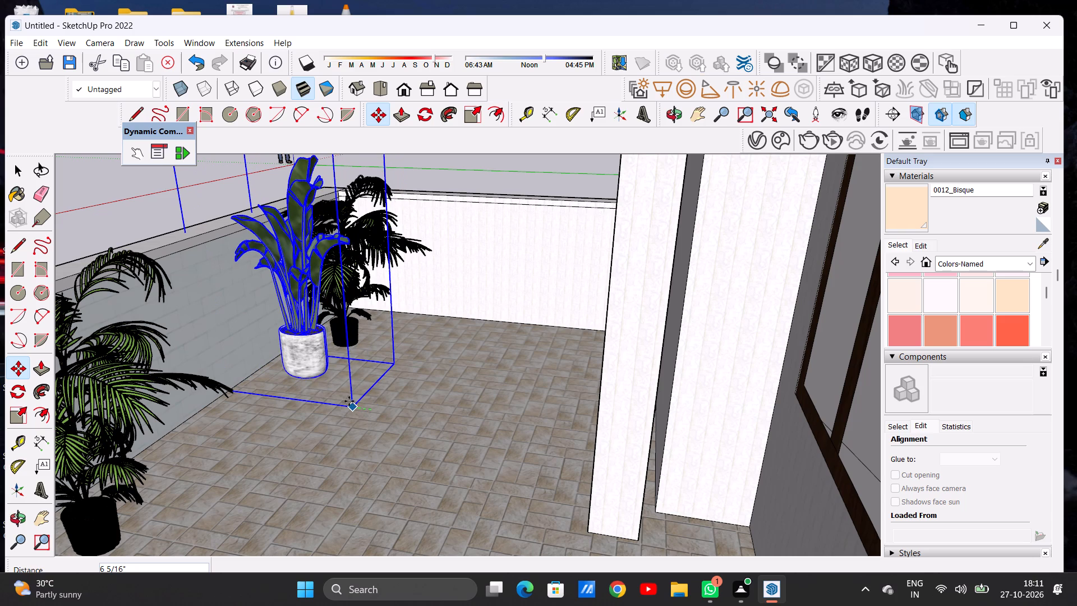
left_click(342, 400)
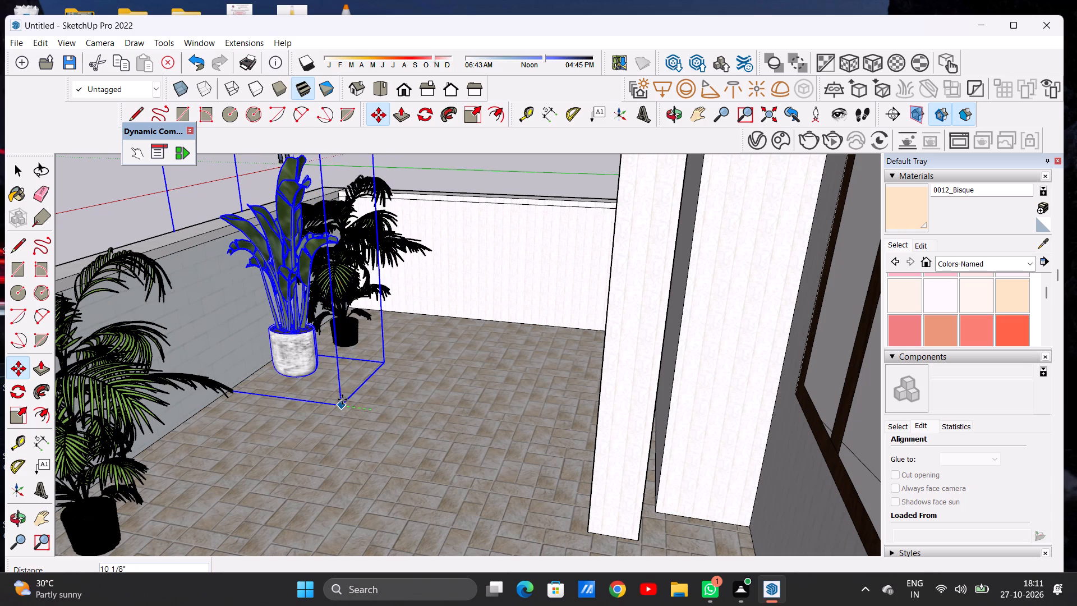
key("space")
scroll(394, 394, "down", 5)
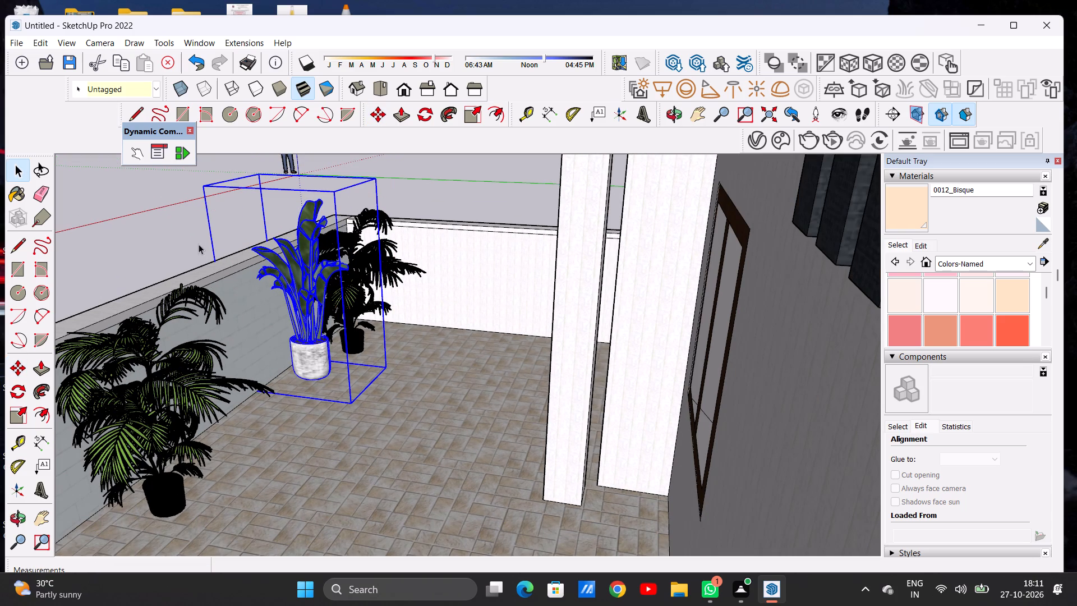
left_click(194, 244)
Examine the plants along the front boundary wall in the front view and from angles around the yard.
scroll(344, 334, "down", 5)
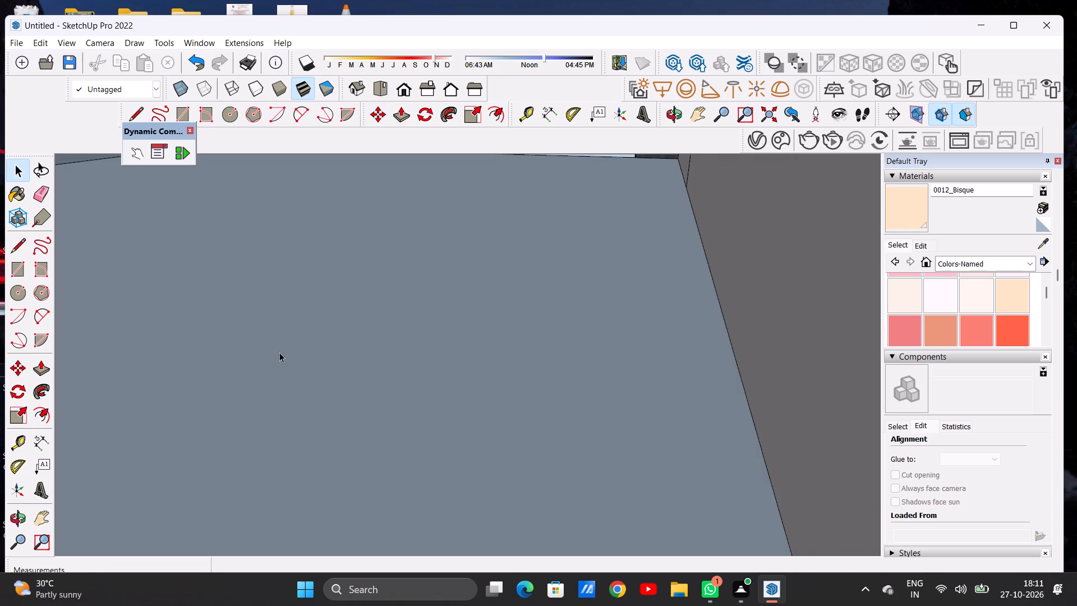
left_click(397, 90)
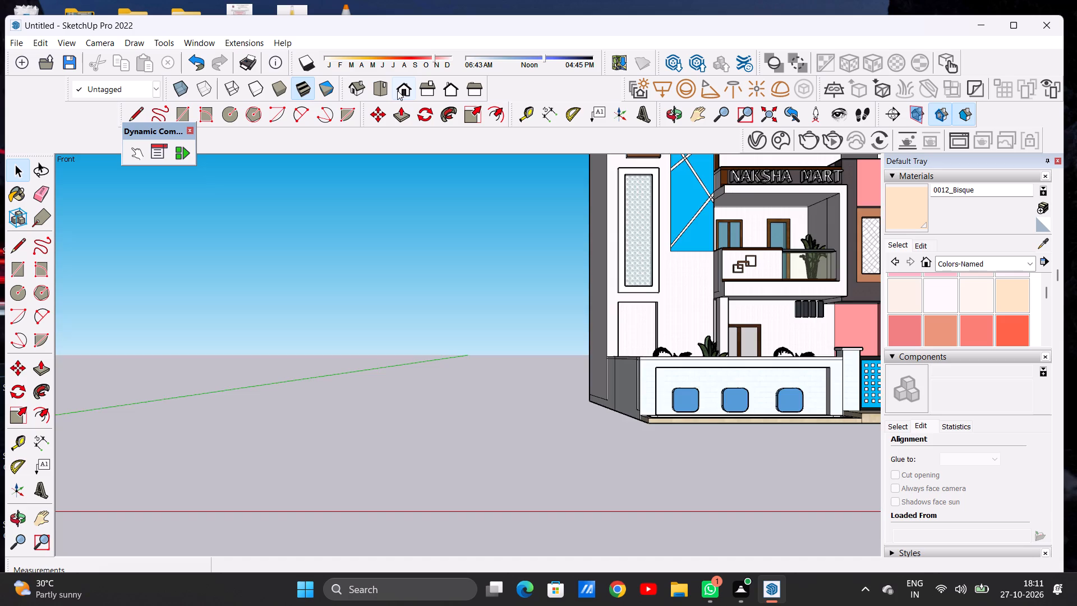
scroll(381, 233, "down", 4)
scroll(353, 373, "down", 5)
middle_click_drag(653, 349, 619, 356)
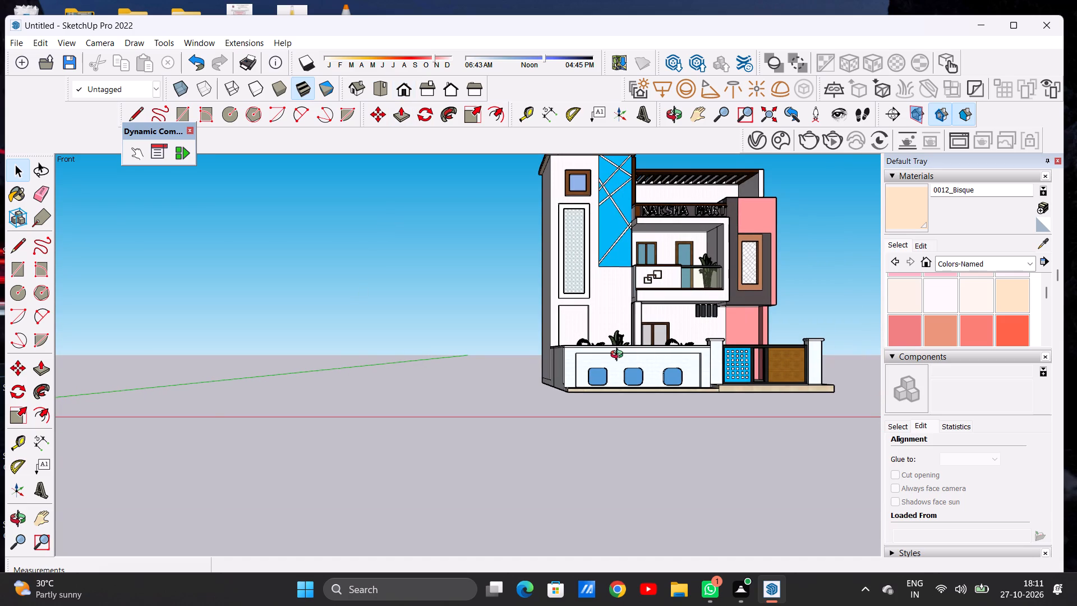
middle_click_drag(619, 356, 417, 414)
scroll(530, 385, "up", 10)
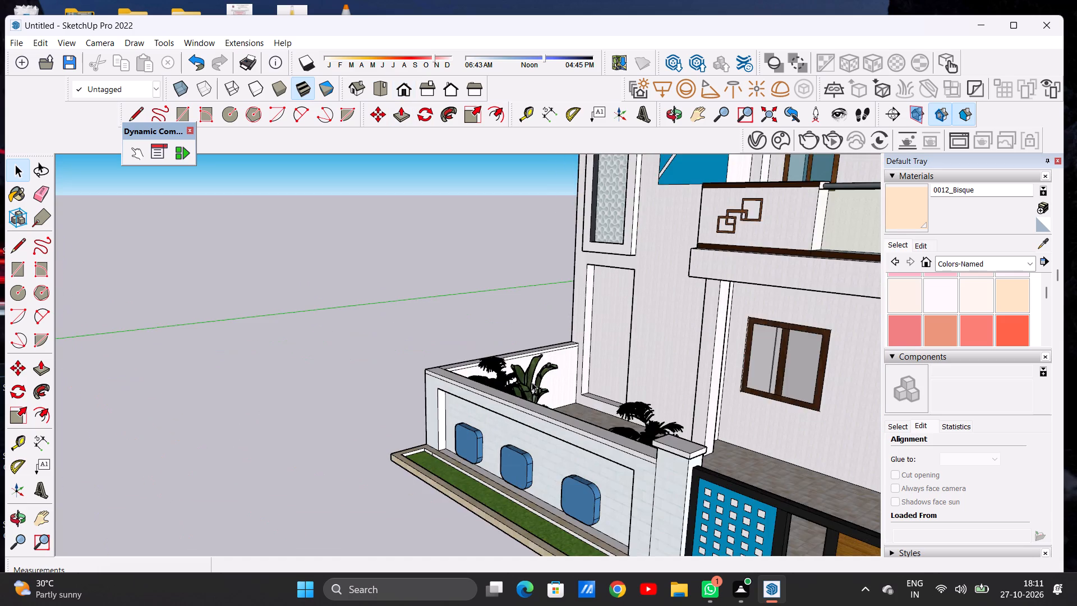
scroll(532, 382, "up", 12)
scroll(526, 373, "down", 7)
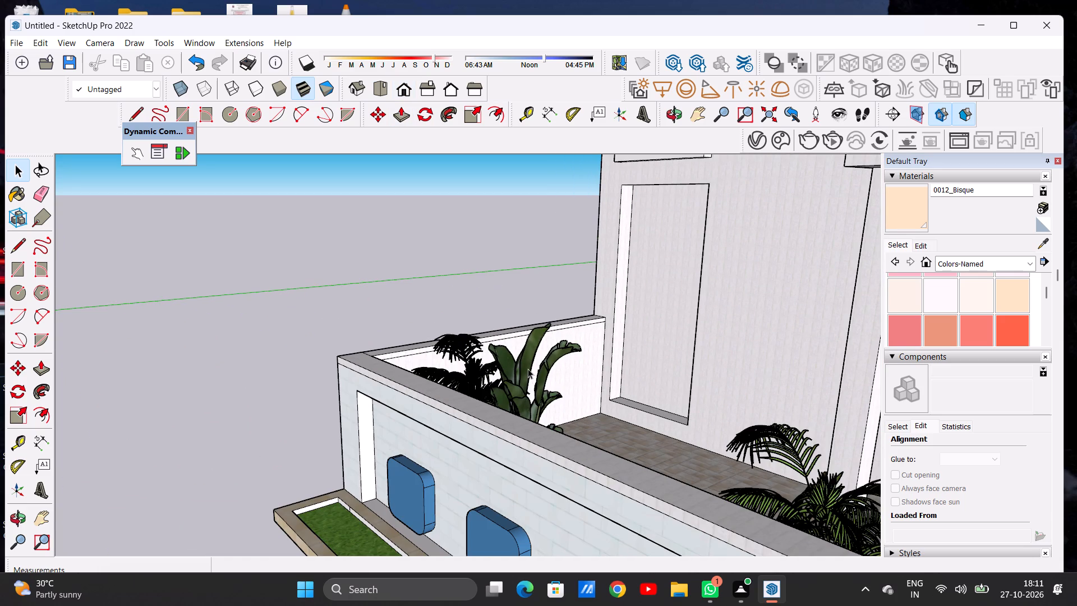
scroll(528, 369, "down", 8)
middle_click_drag(612, 375, 607, 377)
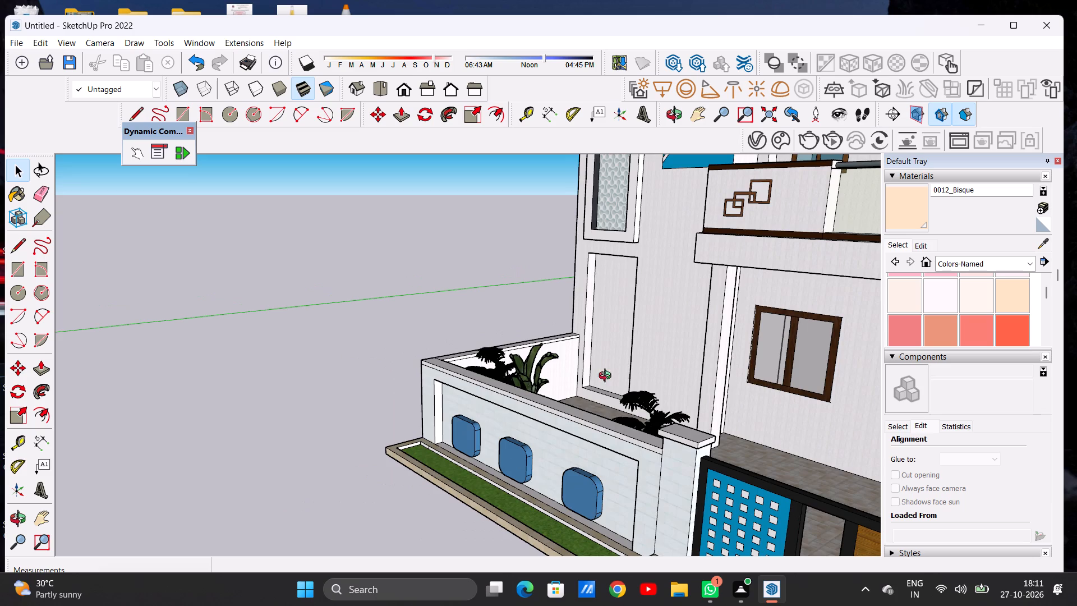
middle_click_drag(607, 377, 378, 374)
scroll(449, 350, "down", 4)
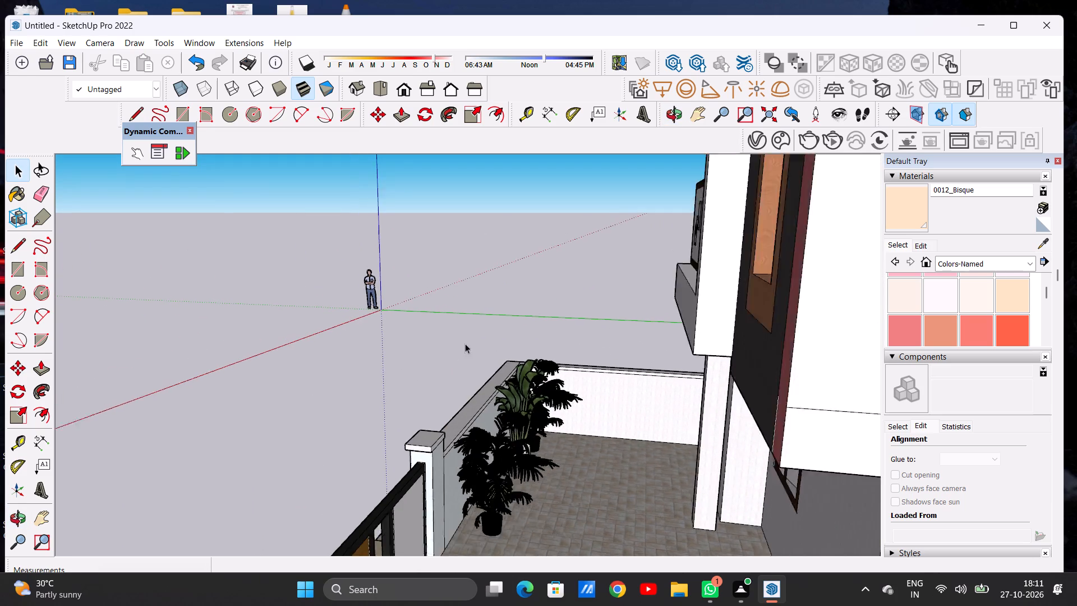
scroll(503, 408, "up", 14)
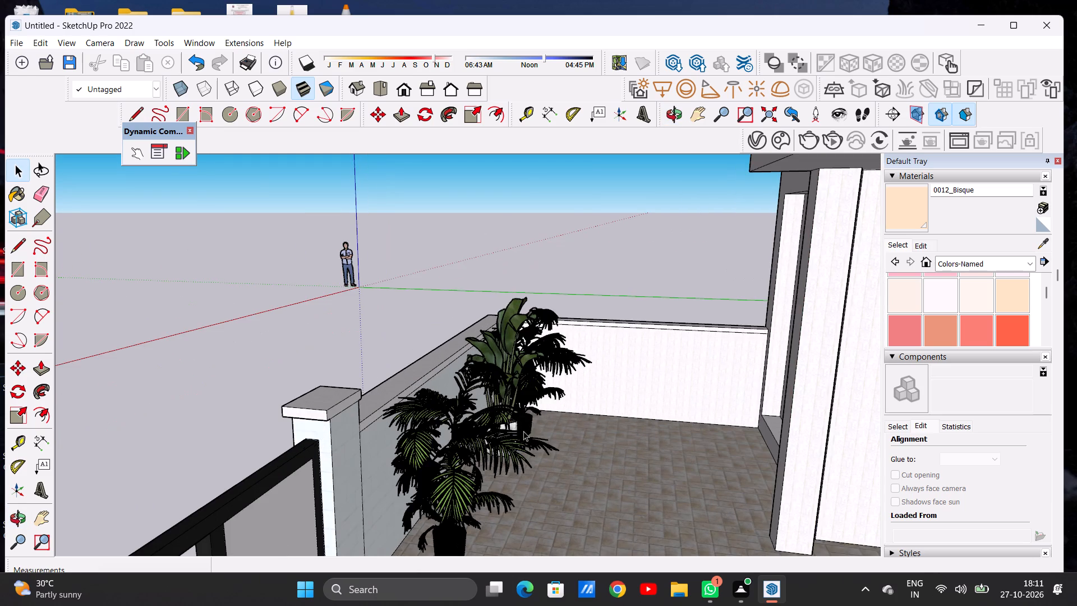
middle_click_drag(516, 429, 418, 398)
middle_click_drag(418, 398, 484, 410)
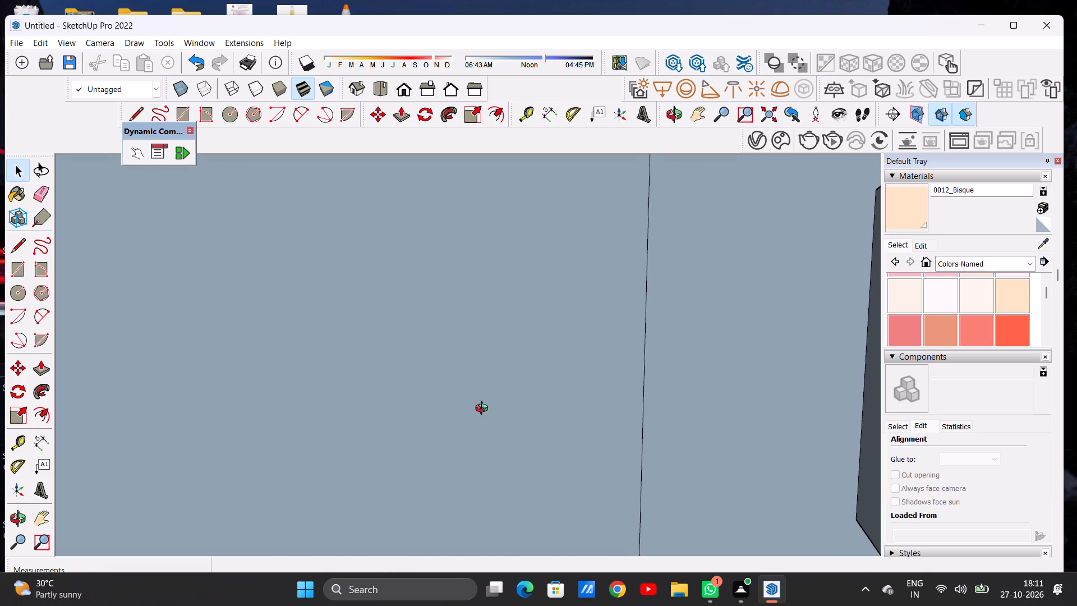
middle_click_drag(484, 410, 615, 411)
scroll(538, 402, "down", 9)
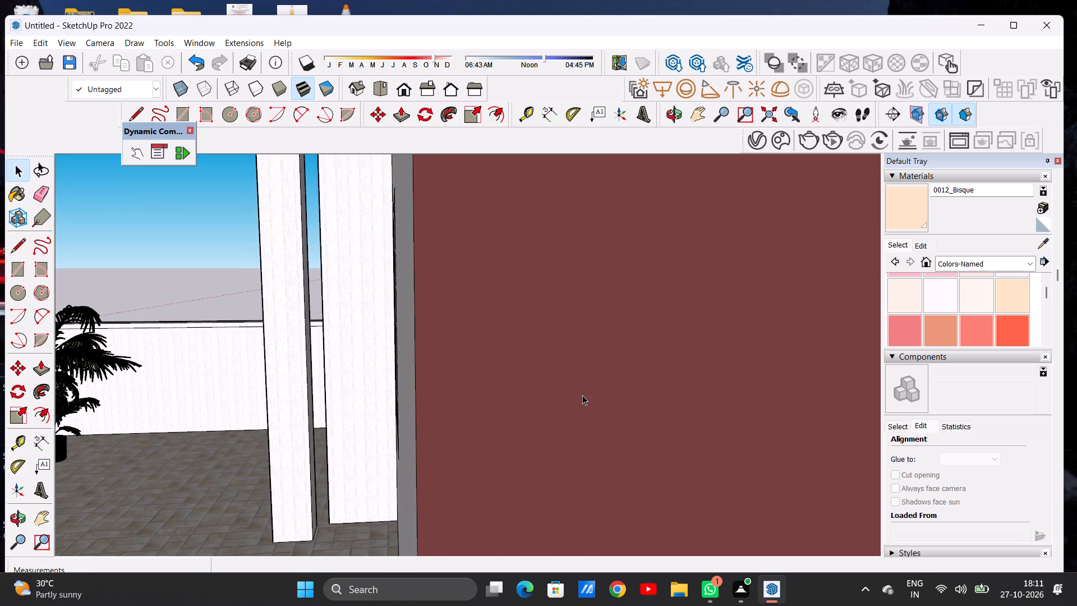
scroll(582, 395, "down", 20)
scroll(590, 397, "up", 1)
scroll(590, 397, "down", 20)
scroll(590, 397, "down", 2)
scroll(575, 402, "up", 1)
scroll(554, 406, "down", 20)
left_click(407, 92)
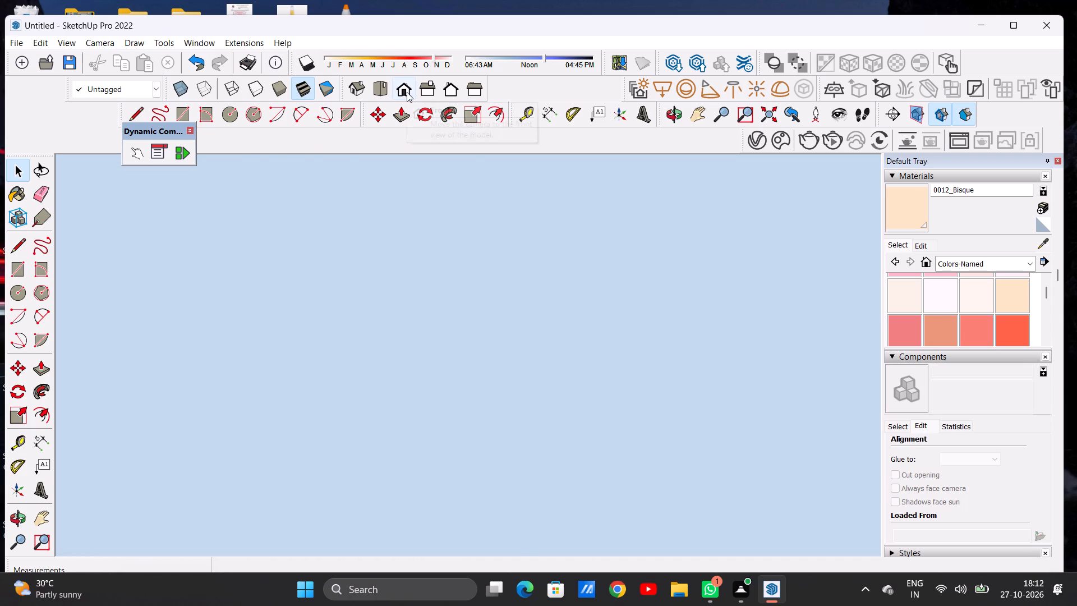
scroll(381, 319, "down", 8)
middle_click_drag(464, 355, 412, 366)
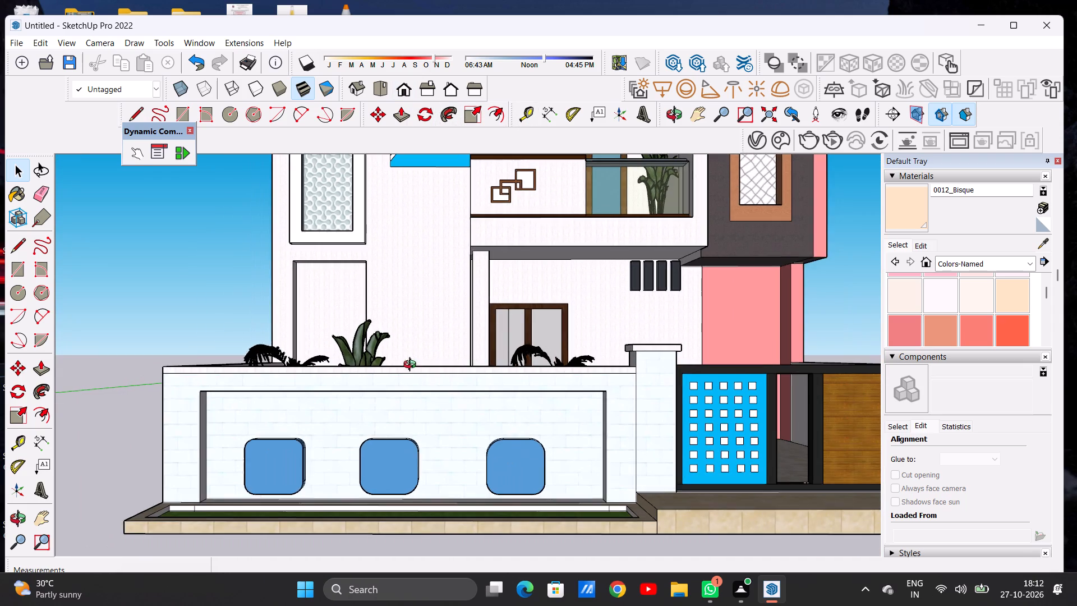
middle_click_drag(412, 366, 173, 413)
scroll(337, 384, "up", 5)
scroll(349, 379, "down", 1)
scroll(349, 379, "up", 2)
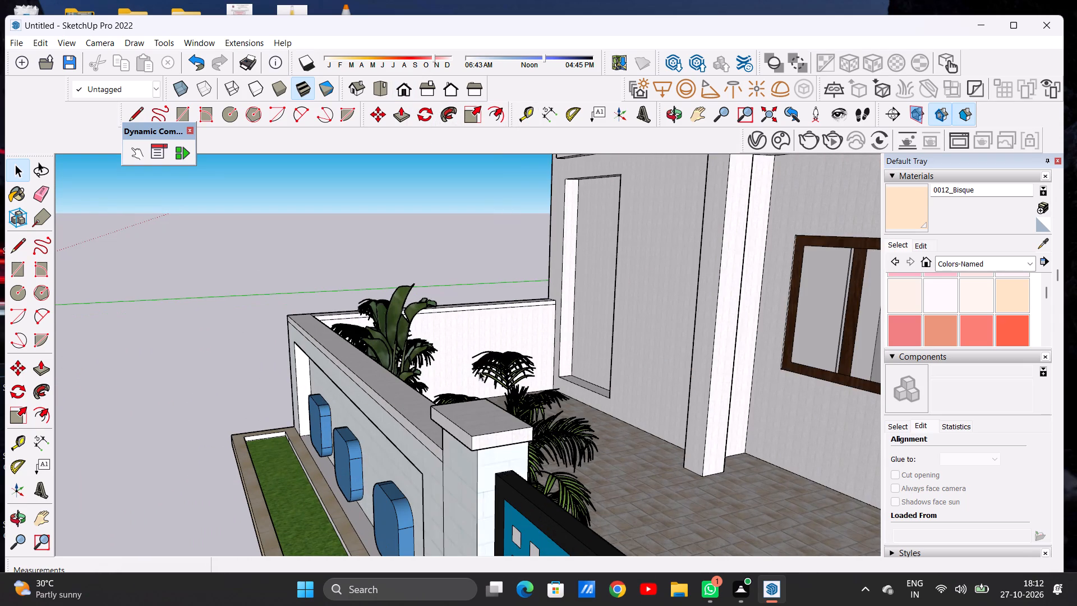
middle_click_drag(507, 366, 298, 391)
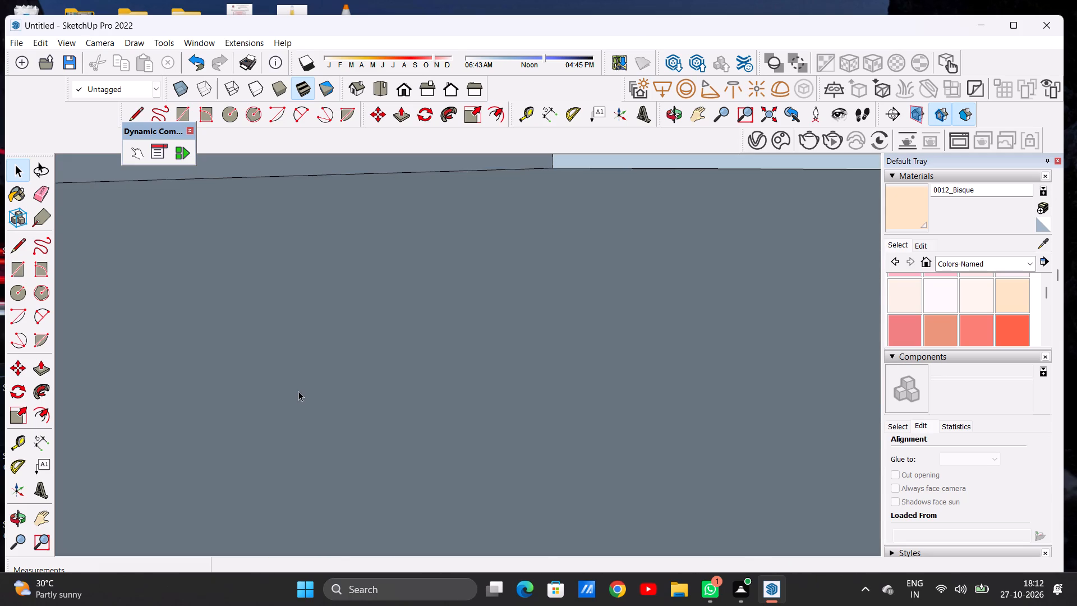
middle_click_drag(298, 391, 701, 348)
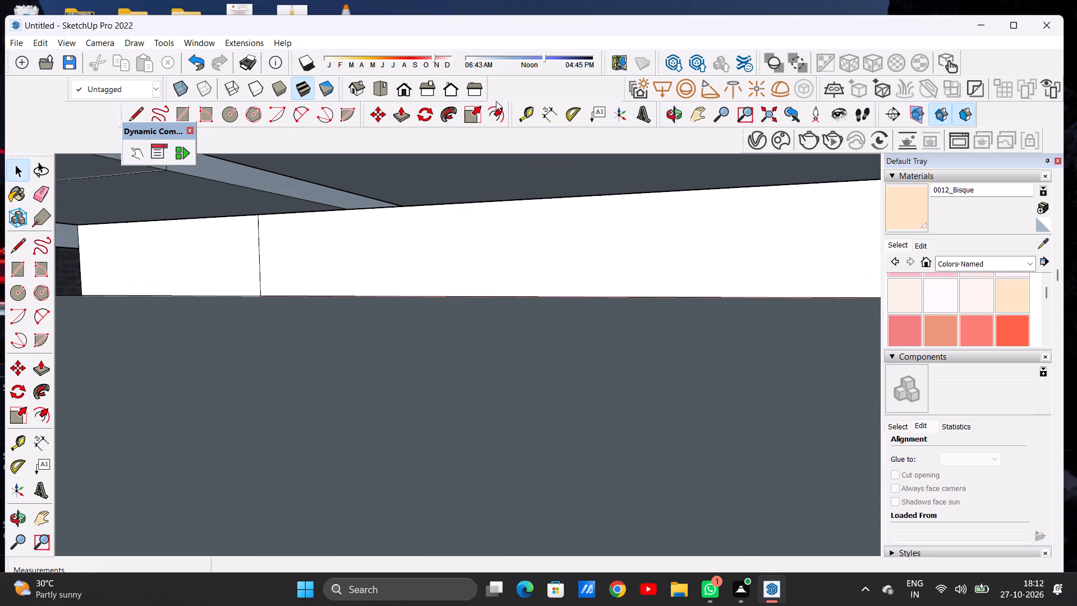
Copy the broad-leaf plant about 3' 6" along the front boundary wall toward the palm near the gate.
left_click(402, 84)
scroll(395, 270, "down", 13)
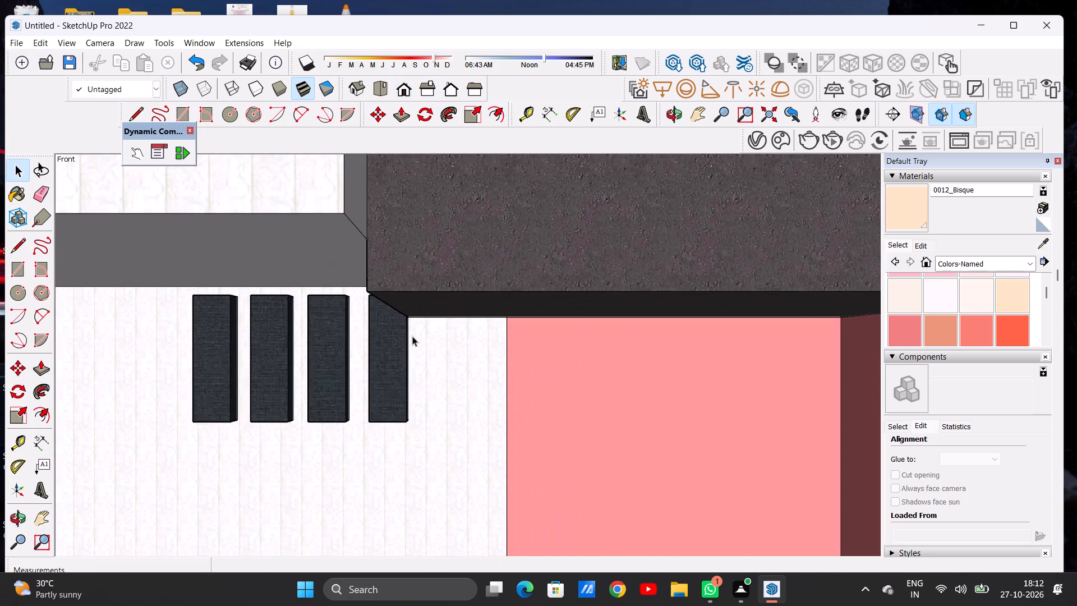
scroll(412, 336, "down", 20)
scroll(412, 336, "down", 3)
middle_click_drag(425, 394, 302, 422)
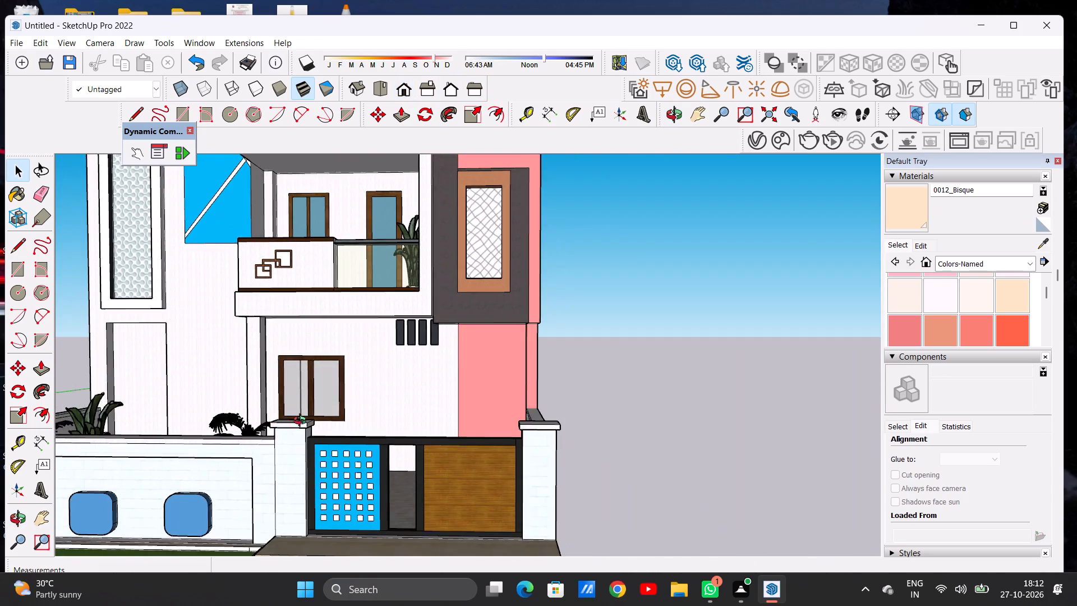
middle_click_drag(302, 422, 251, 431)
scroll(280, 411, "up", 15)
middle_click_drag(383, 393, 289, 419)
scroll(288, 419, "up", 6)
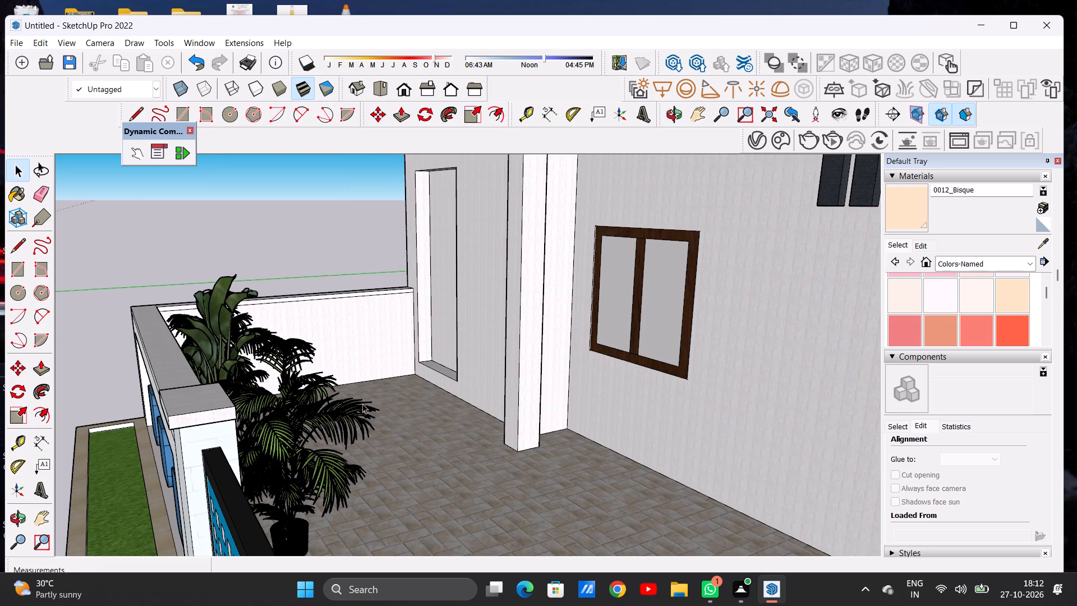
middle_click_drag(362, 403, 267, 414)
scroll(297, 404, "up", 5)
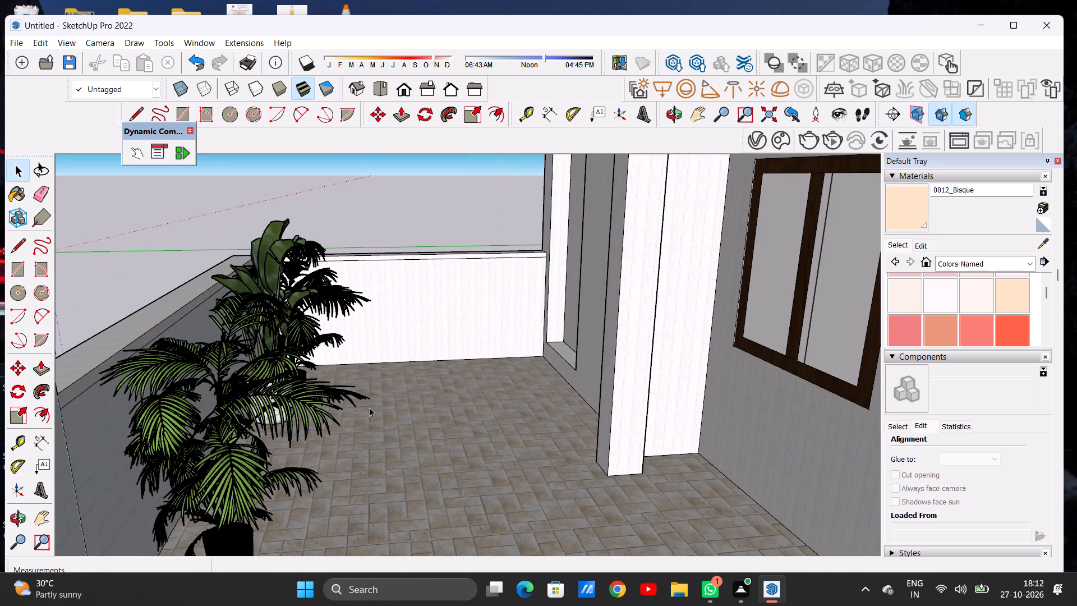
middle_click_drag(356, 407, 254, 412)
scroll(323, 397, "up", 3)
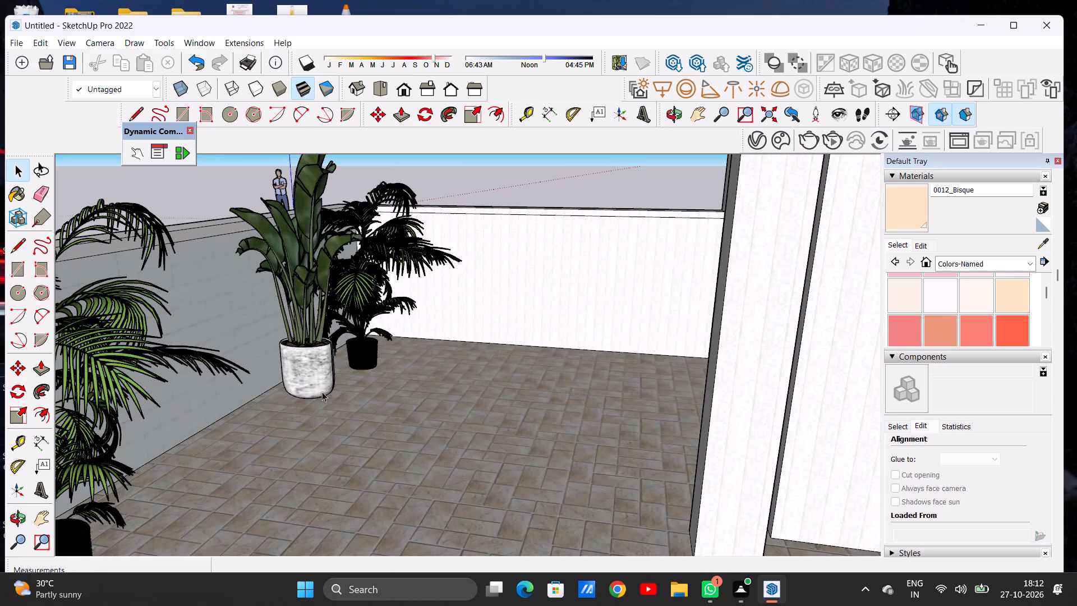
left_click(315, 379)
key("m")
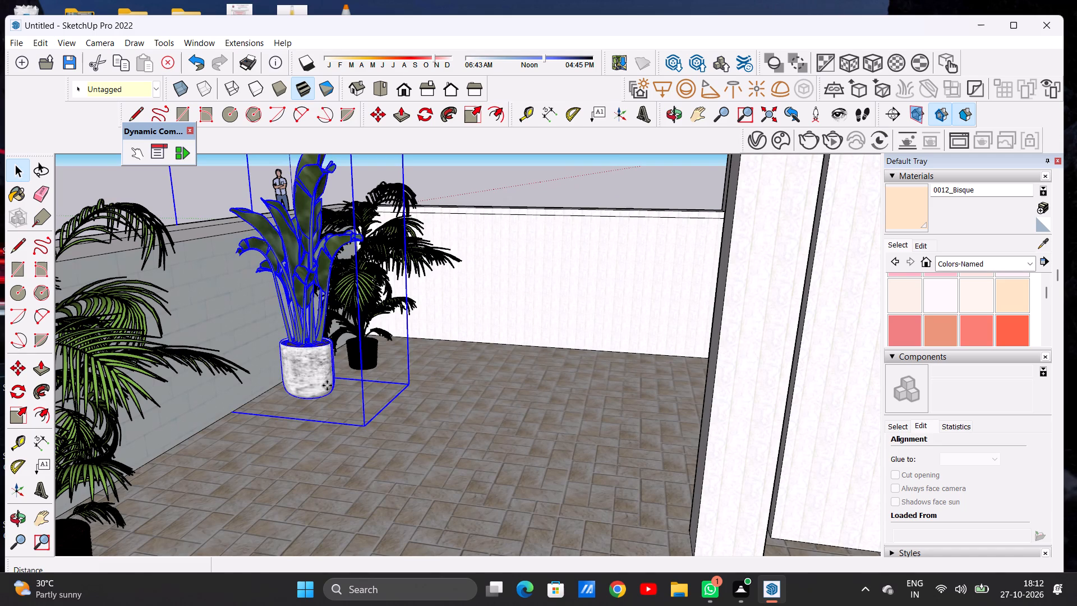
left_click(365, 431)
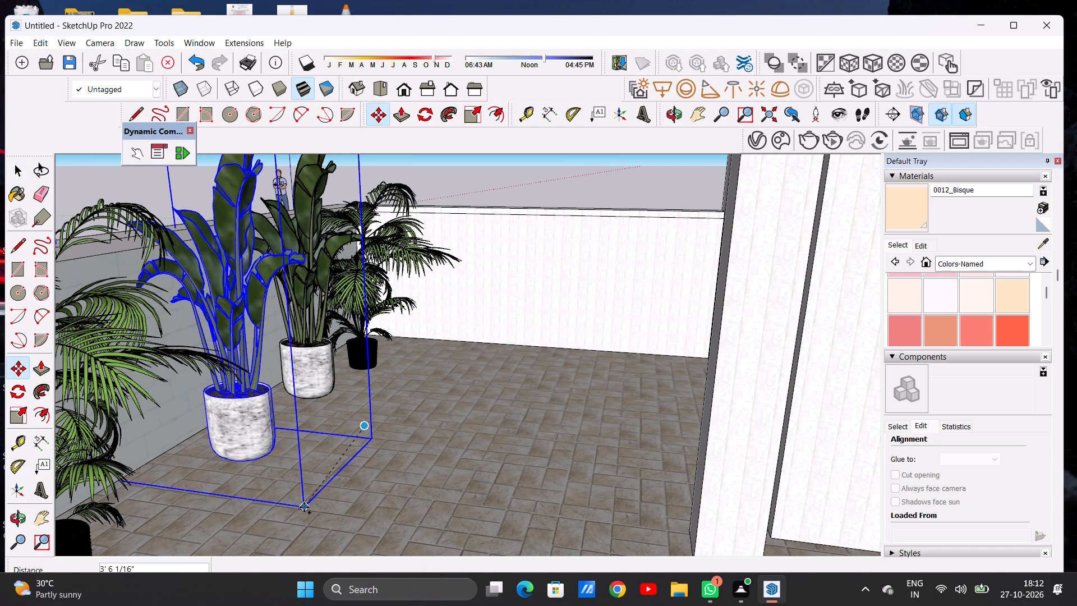
left_click(303, 508)
key("space")
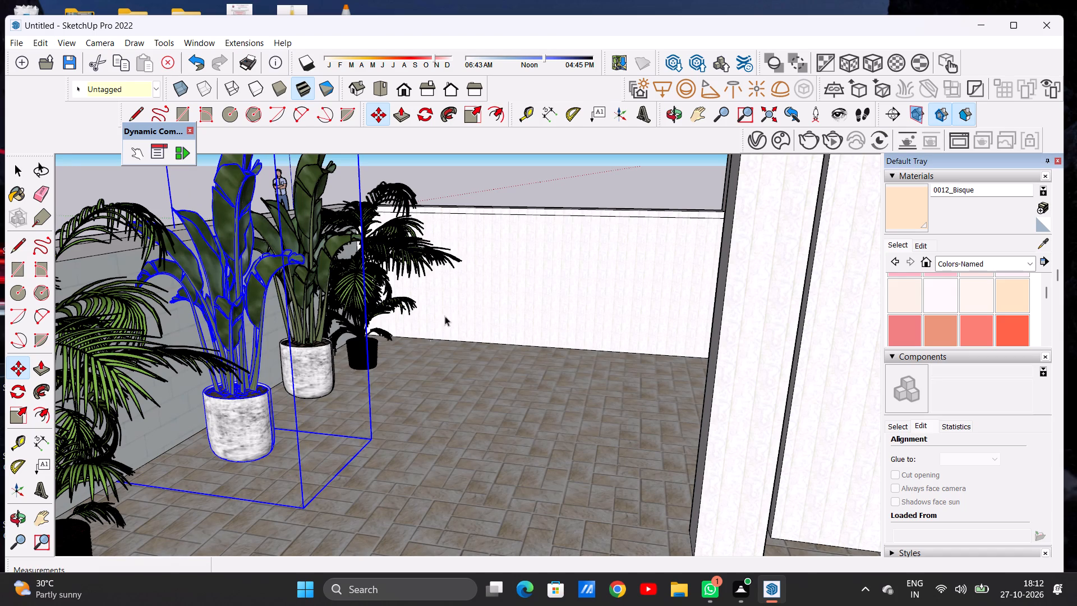
left_click(528, 187)
left_click(253, 450)
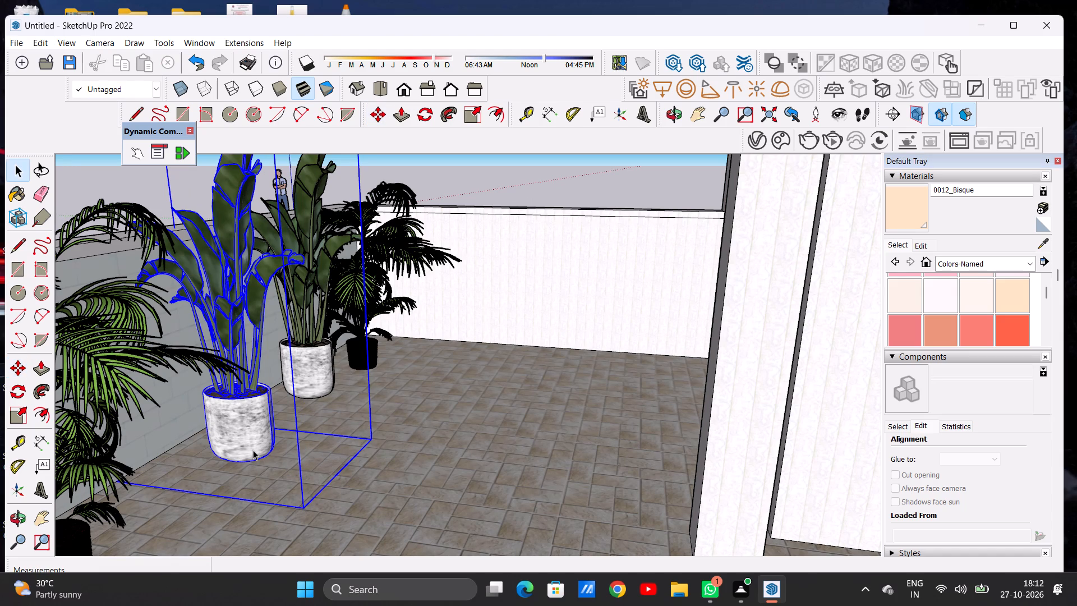
key("space")
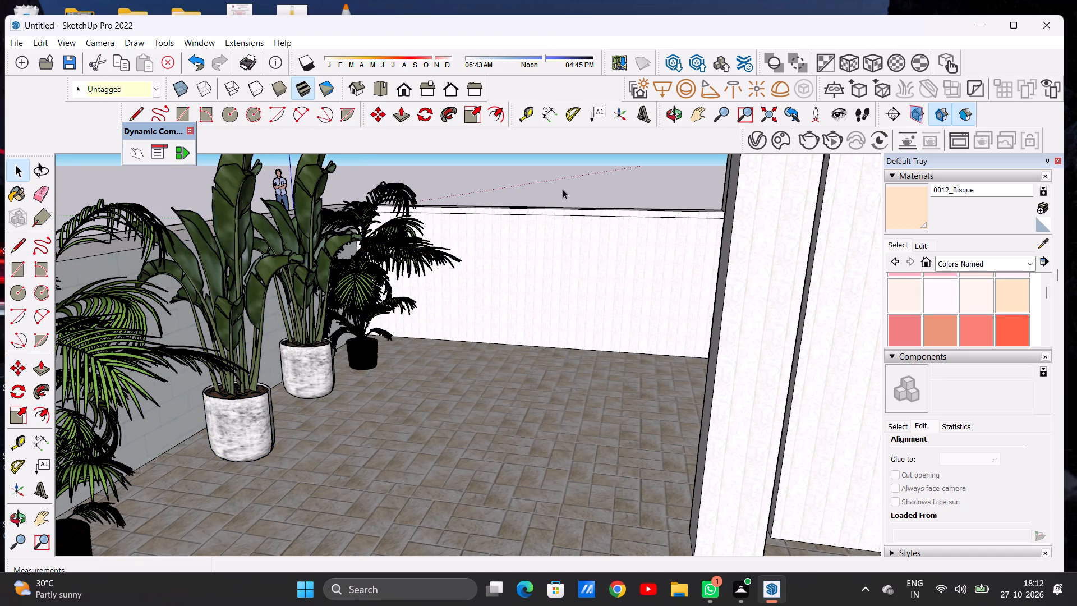
left_click(563, 189)
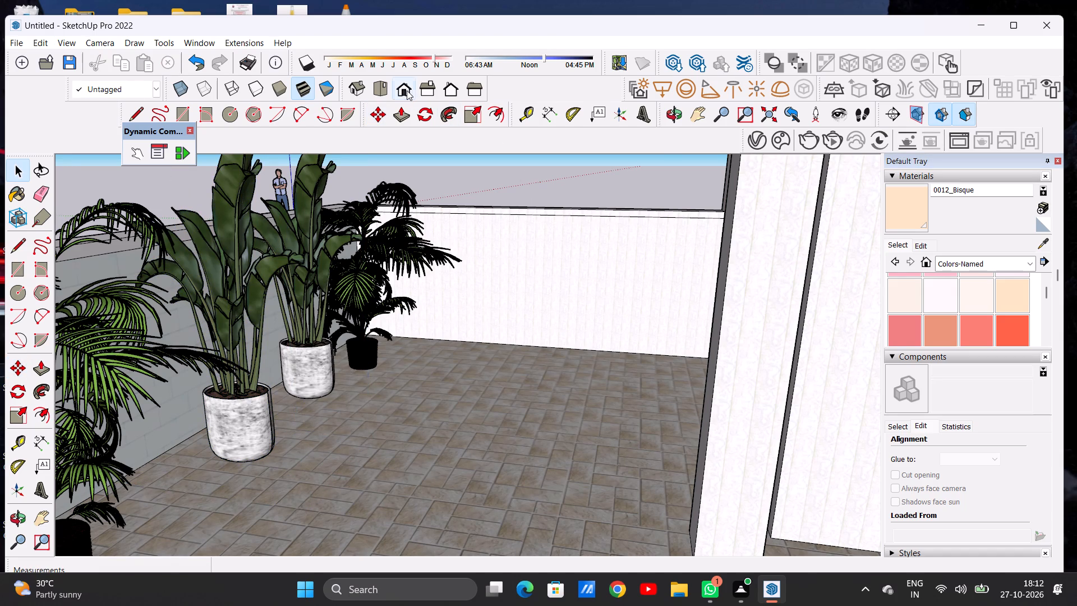
Check the row of palms and broad-leaf plants in the front view and an overall view of the house.
left_click(407, 90)
scroll(360, 296, "down", 19)
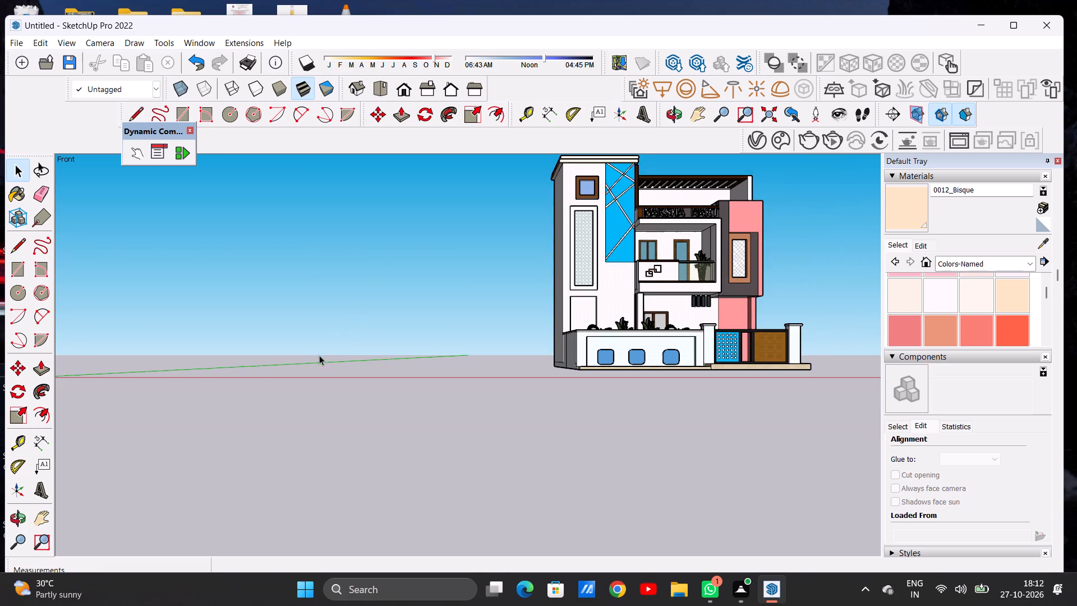
scroll(707, 331, "up", 4)
middle_click_drag(715, 333, 615, 377)
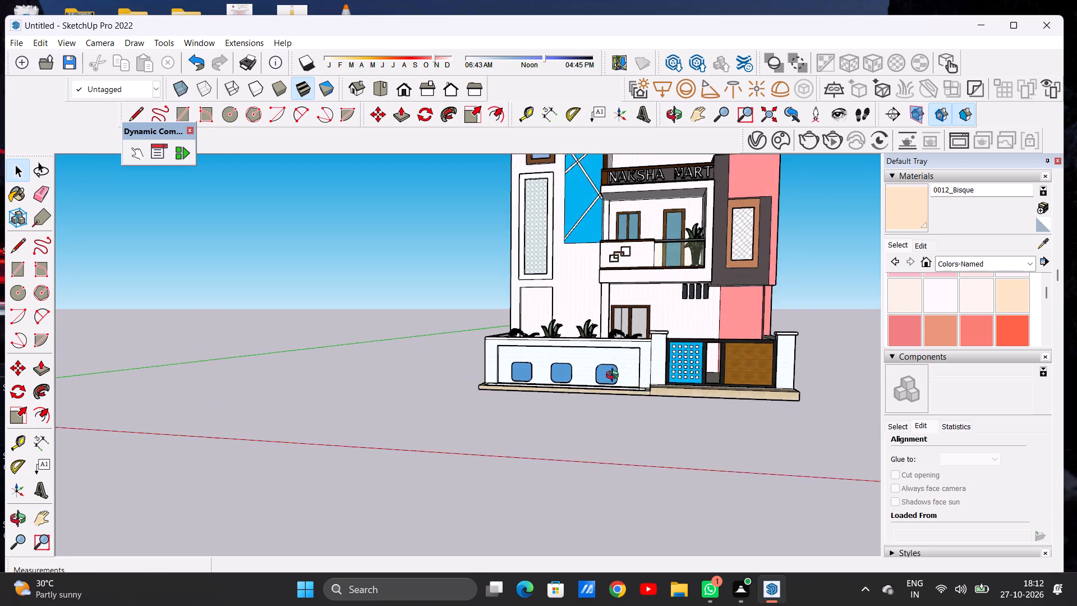
middle_click_drag(615, 377, 659, 412)
scroll(521, 381, "down", 6)
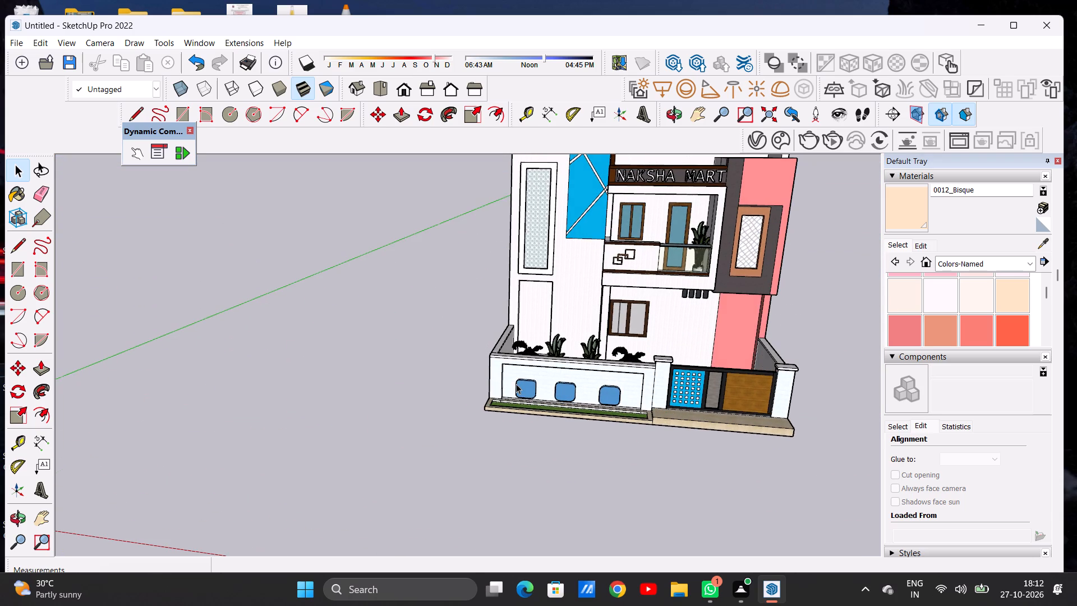
scroll(516, 386, "down", 5)
scroll(584, 291, "up", 8)
middle_click_drag(594, 342, 602, 329)
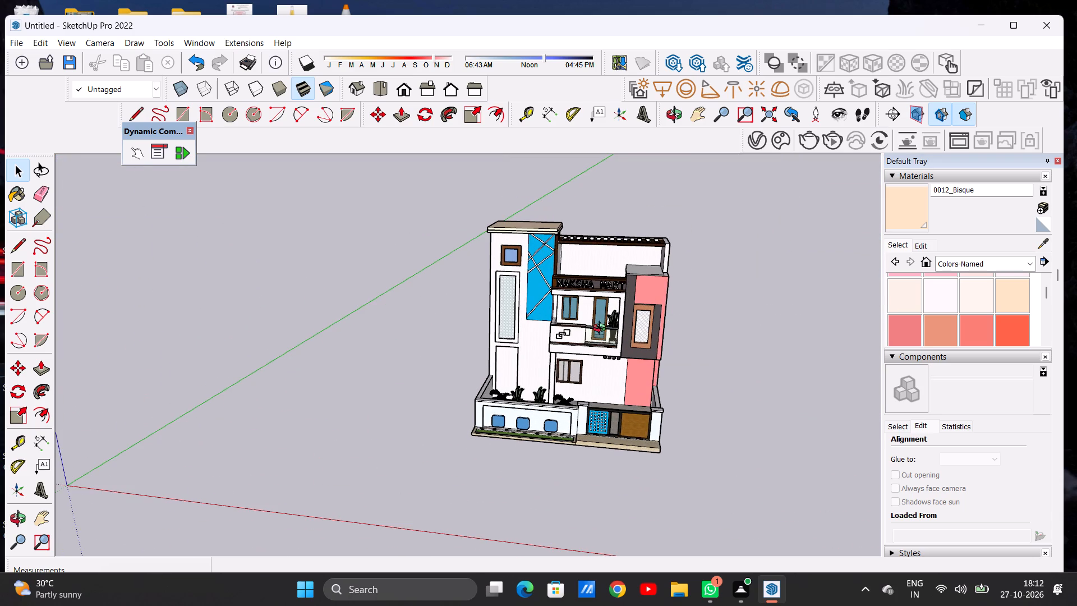
middle_click_drag(602, 329, 601, 309)
scroll(605, 325, "up", 6)
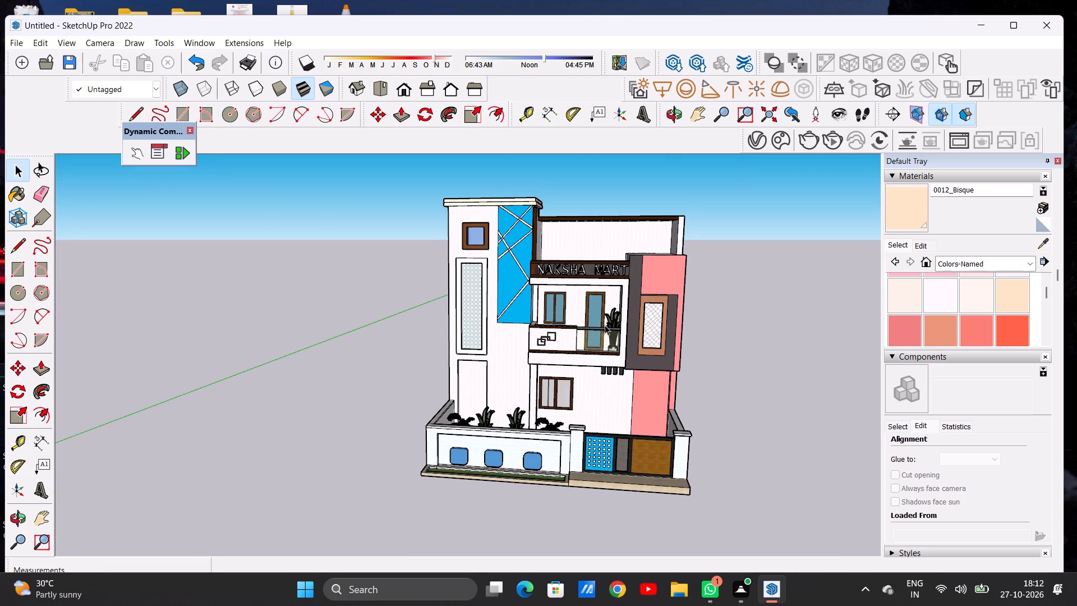
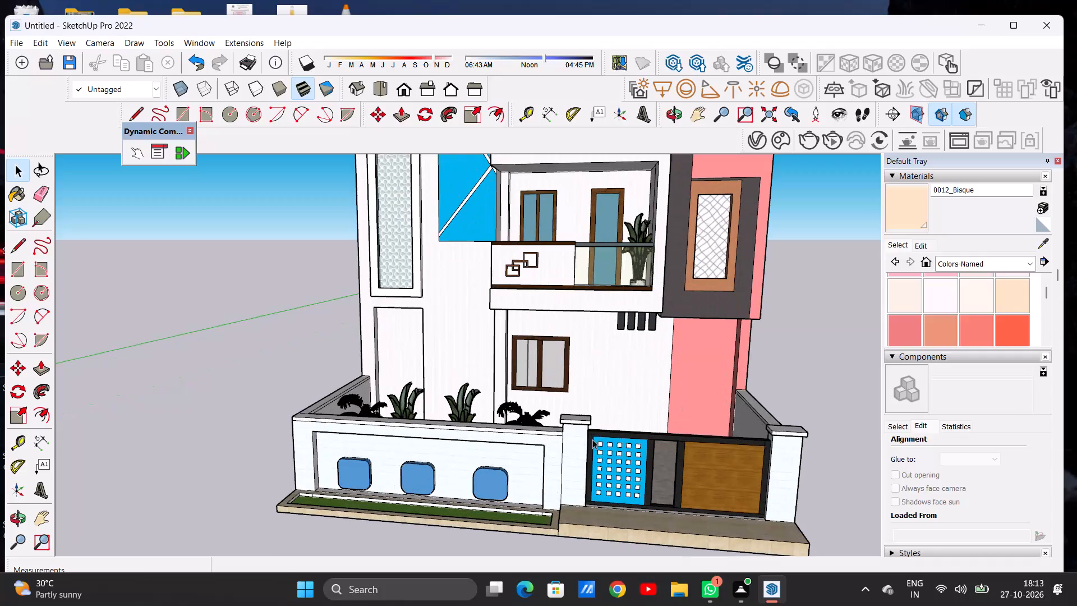
Examine the palms and broad-leaf plants along the front boundary wall from inside the yard and in an overall front view.
middle_click_drag(616, 442, 320, 487)
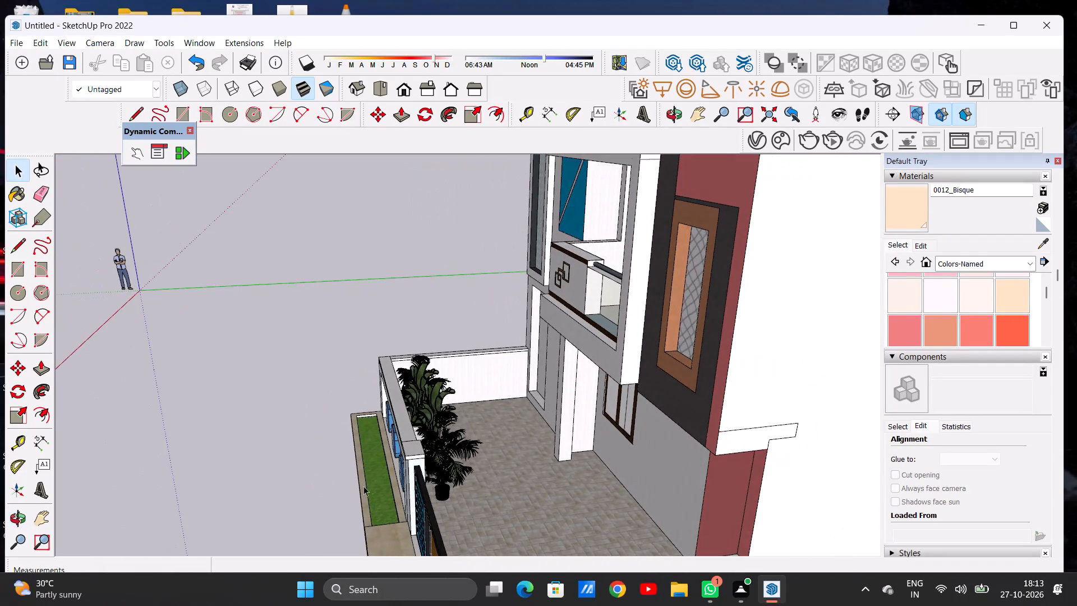
scroll(424, 474, "up", 4)
scroll(424, 474, "down", 1)
scroll(424, 474, "up", 3)
scroll(498, 461, "up", 4)
middle_click_drag(558, 458, 556, 458)
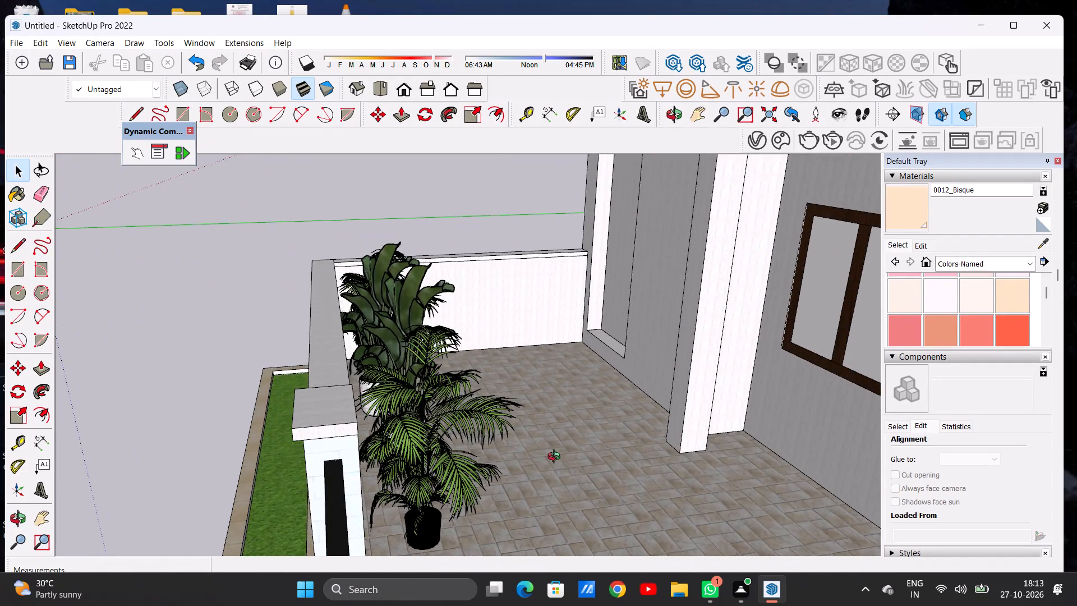
middle_click_drag(556, 458, 453, 451)
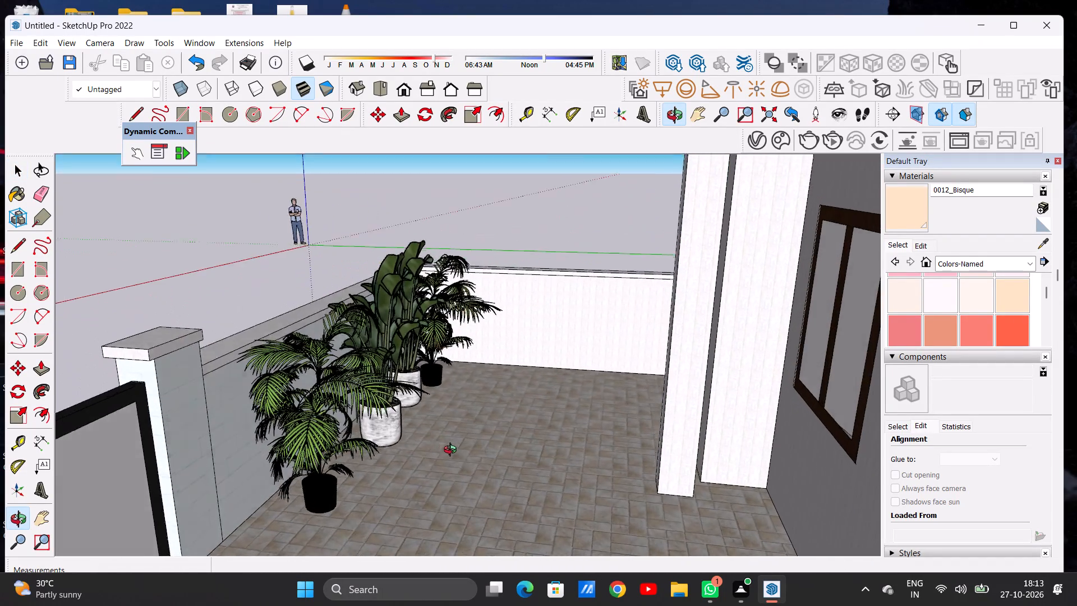
middle_click_drag(453, 451, 647, 469)
scroll(525, 401, "down", 6)
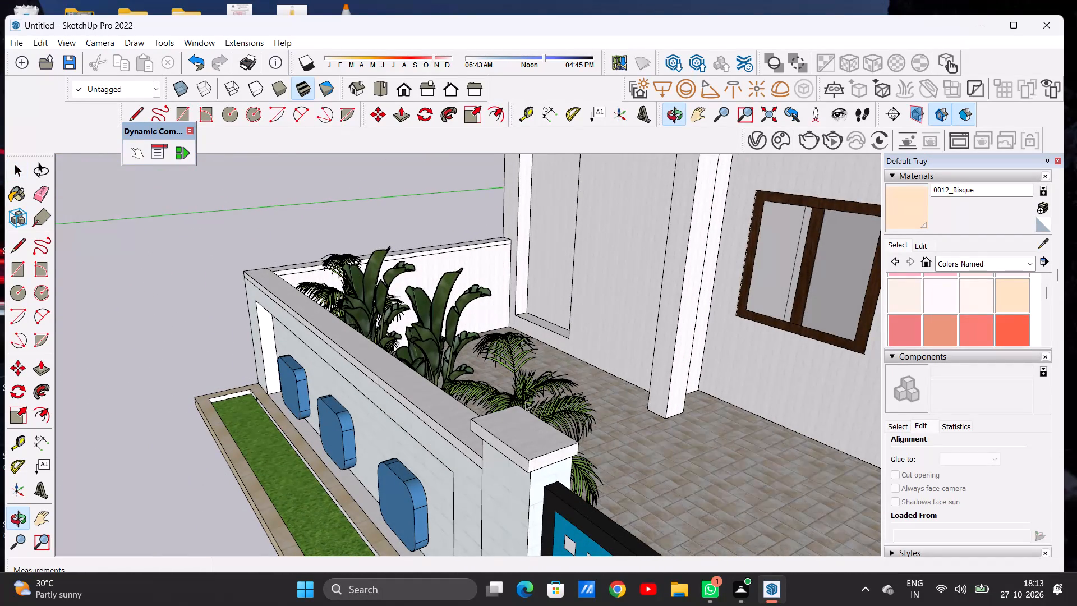
scroll(508, 391, "down", 7)
middle_click_drag(455, 432, 673, 384)
scroll(450, 427, "down", 9)
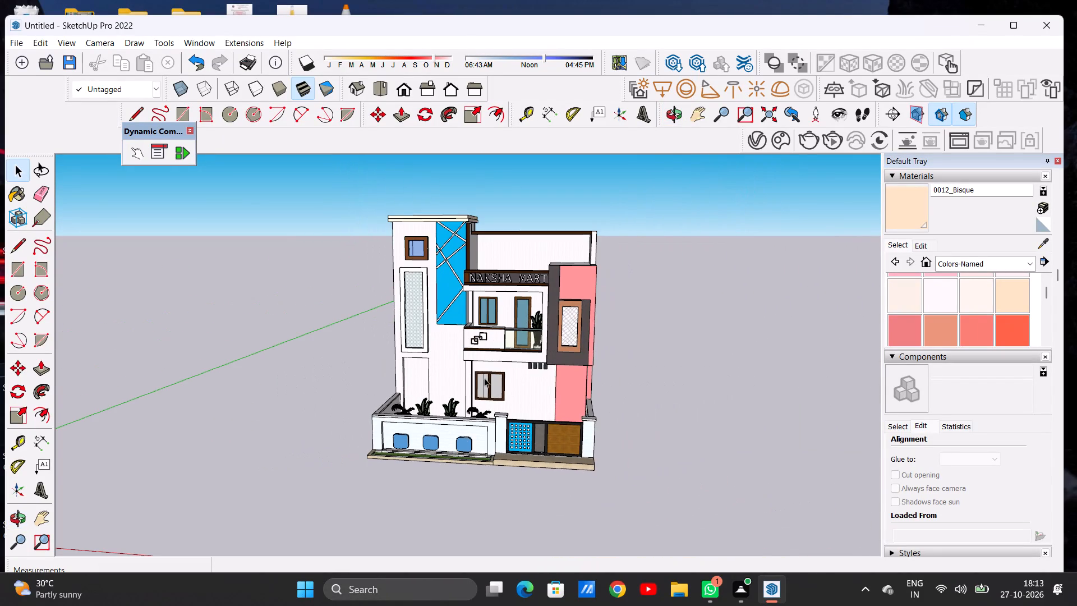
Paint the terrace floor behind the NAKSHA MART sign with Terrazzo Tile Light from the Synthetic Surfaces materials.
scroll(494, 340, "up", 1)
scroll(503, 253, "up", 2)
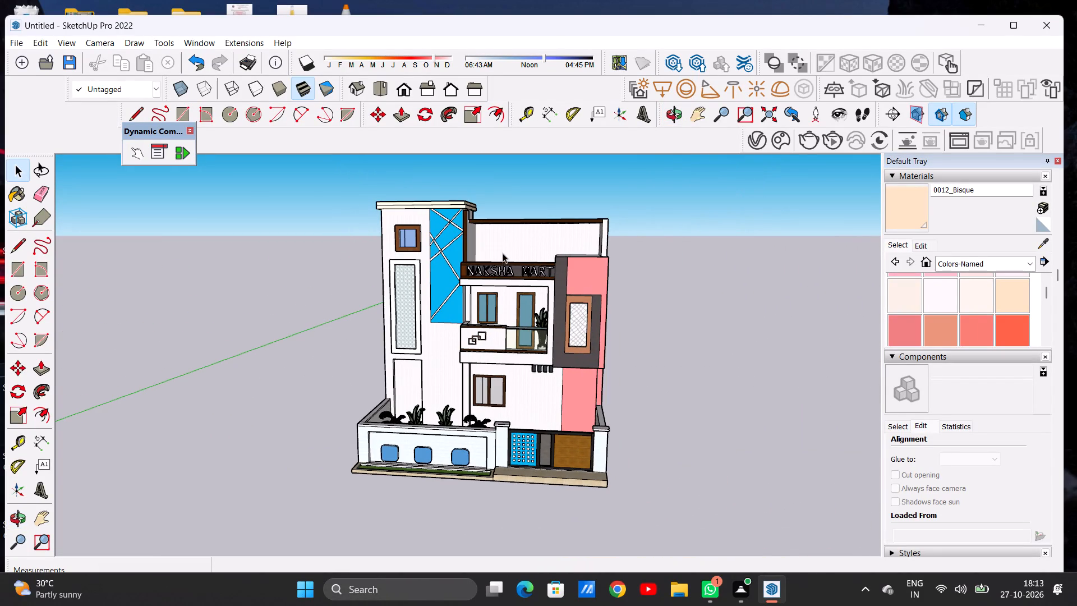
scroll(503, 253, "up", 11)
middle_click_drag(565, 286, 402, 349)
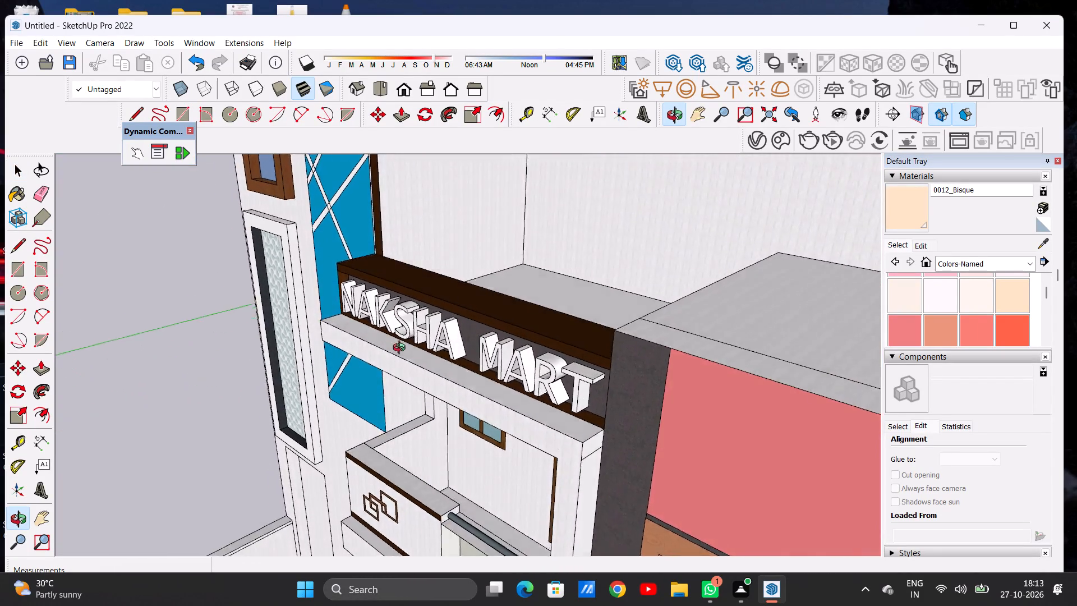
middle_click_drag(402, 349, 513, 394)
scroll(503, 265, "down", 3)
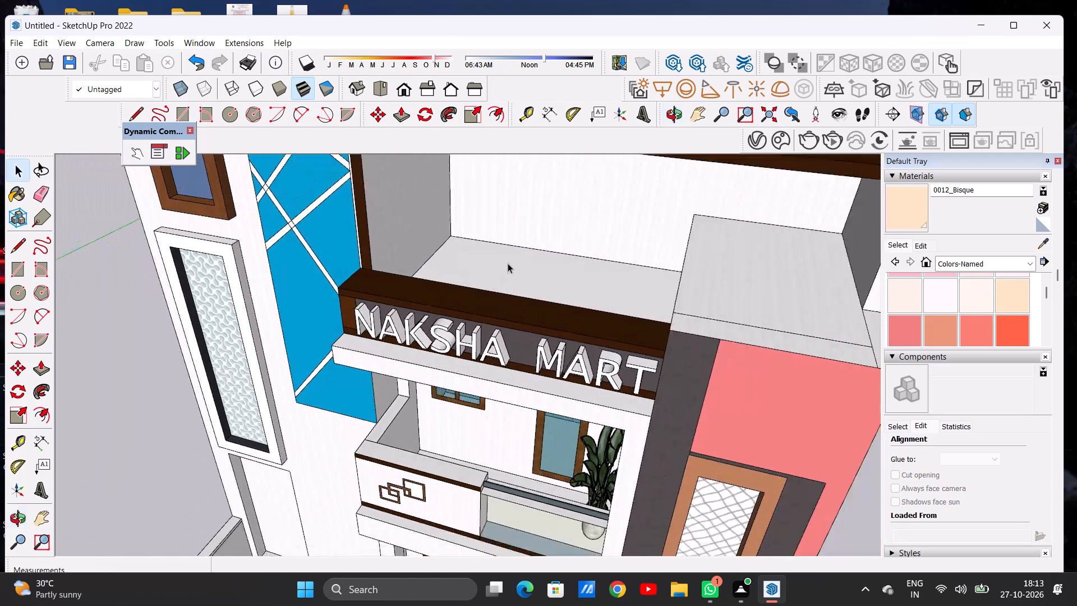
scroll(508, 263, "down", 2)
scroll(531, 216, "down", 3)
scroll(535, 235, "up", 13)
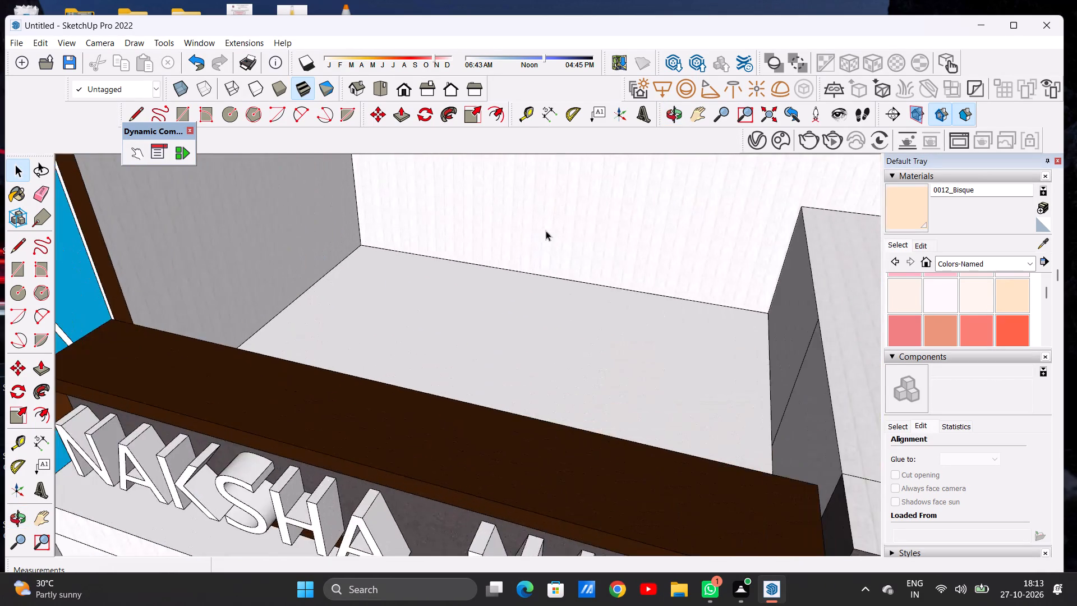
scroll(544, 241, "down", 10)
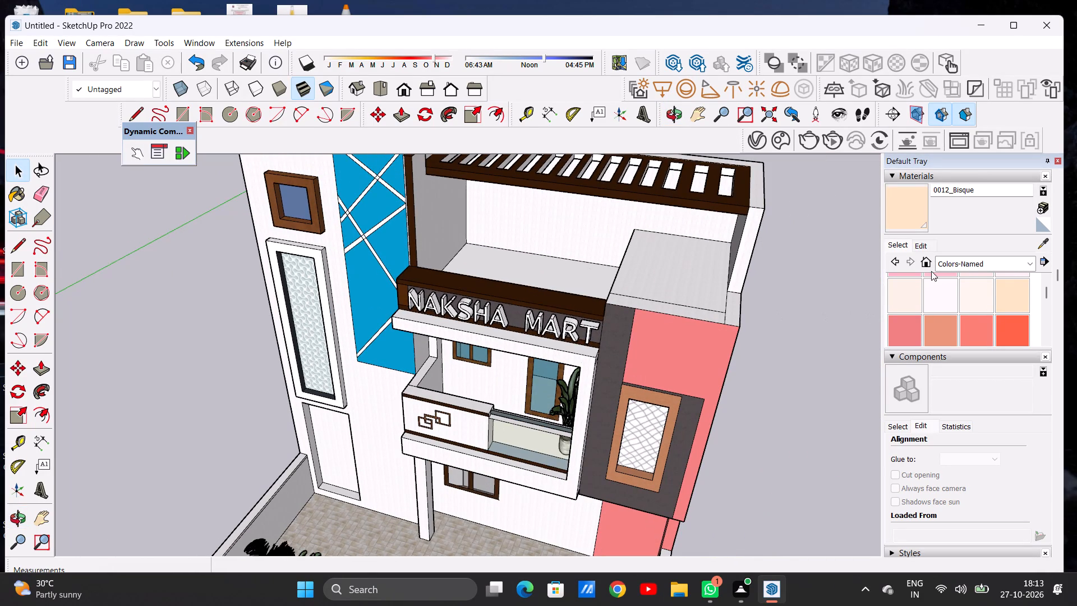
left_click(940, 259)
left_click(959, 398)
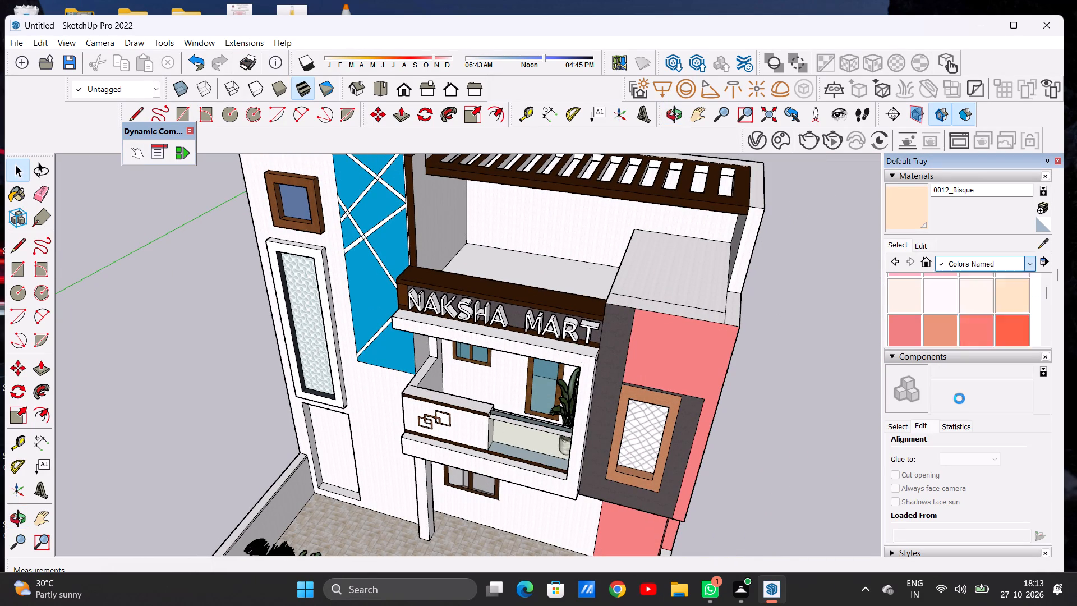
scroll(970, 297, "down", 1)
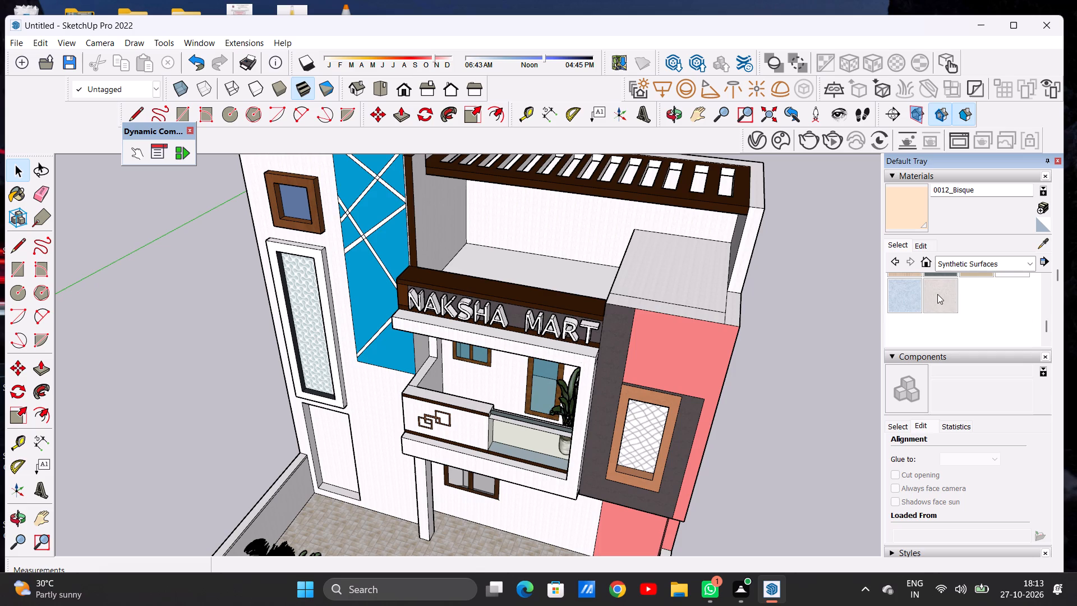
left_click(937, 294)
left_click(945, 293)
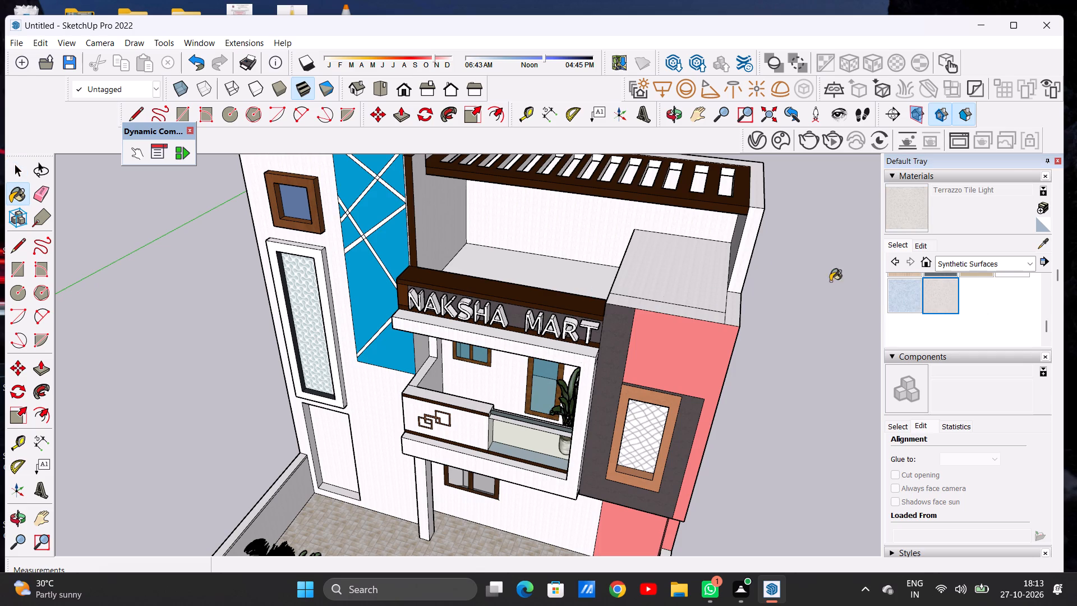
scroll(553, 268, "up", 13)
left_click(553, 288)
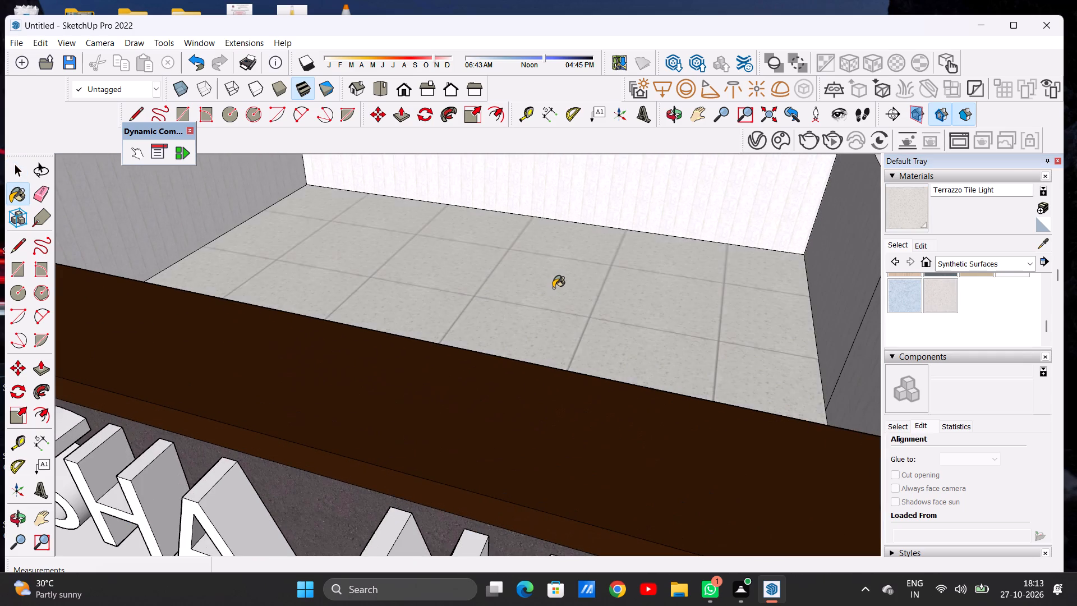
Paint the first-floor balcony floor with the same Terrazzo Tile Light material.
scroll(553, 288, "down", 12)
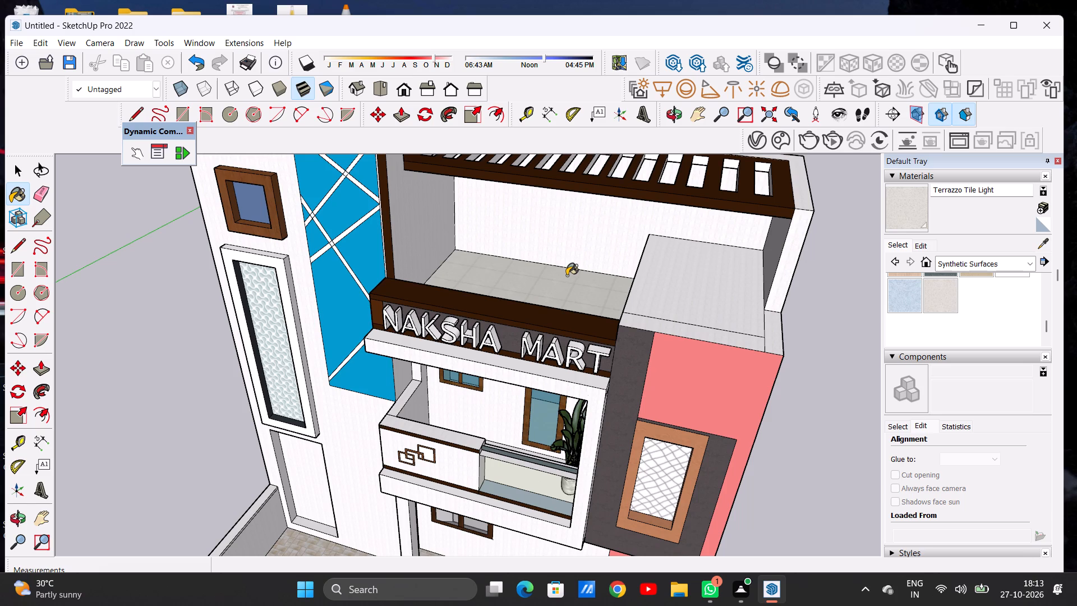
scroll(590, 249, "down", 9)
scroll(547, 412, "up", 8)
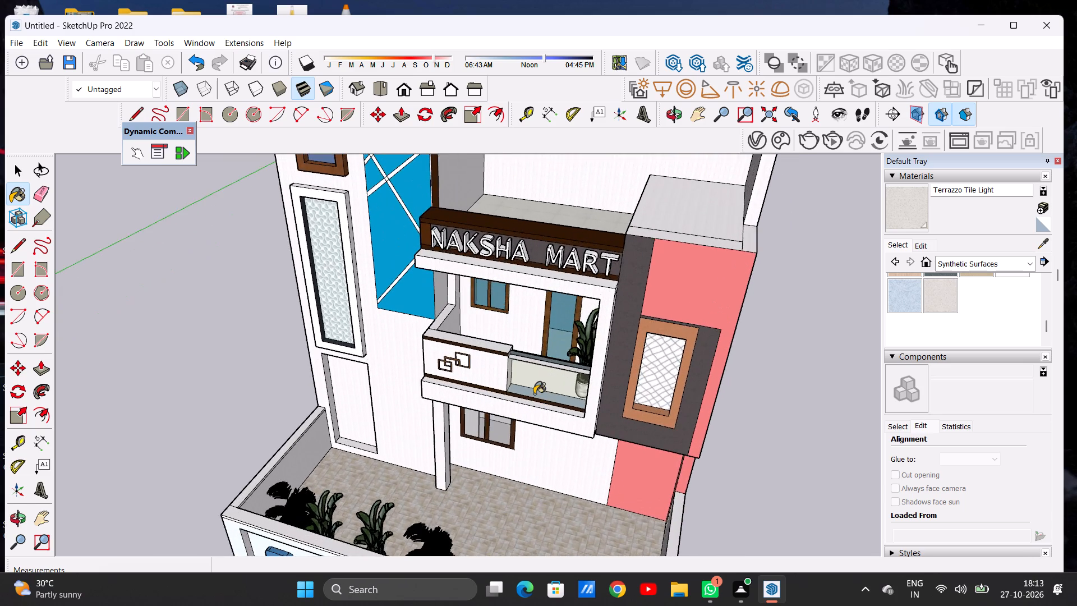
scroll(534, 394, "up", 8)
scroll(531, 351, "down", 1)
scroll(531, 351, "up", 4)
middle_click_drag(556, 304, 549, 345)
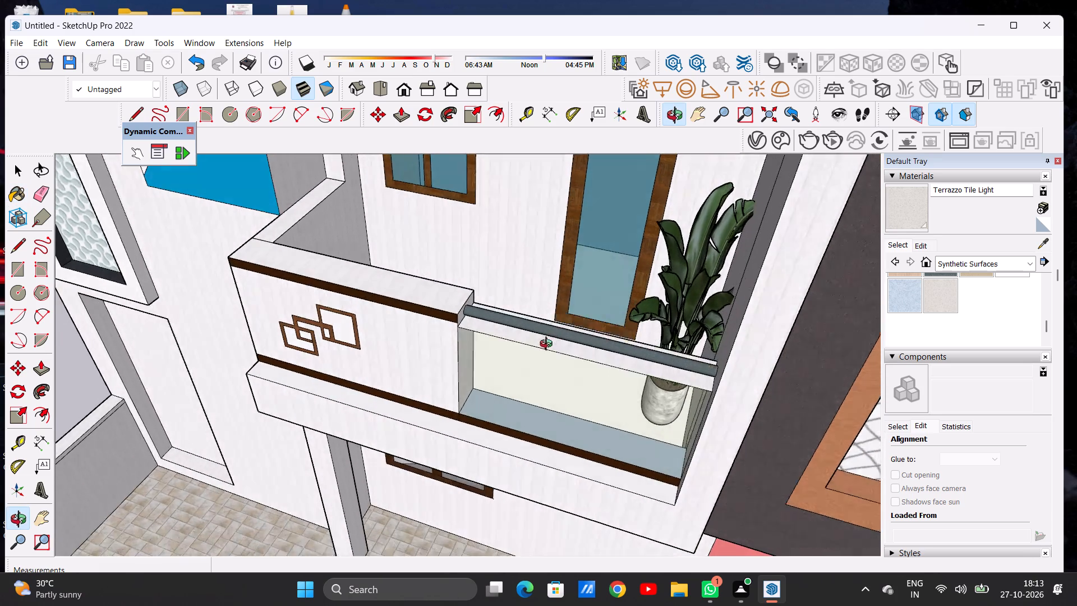
middle_click_drag(549, 345, 547, 379)
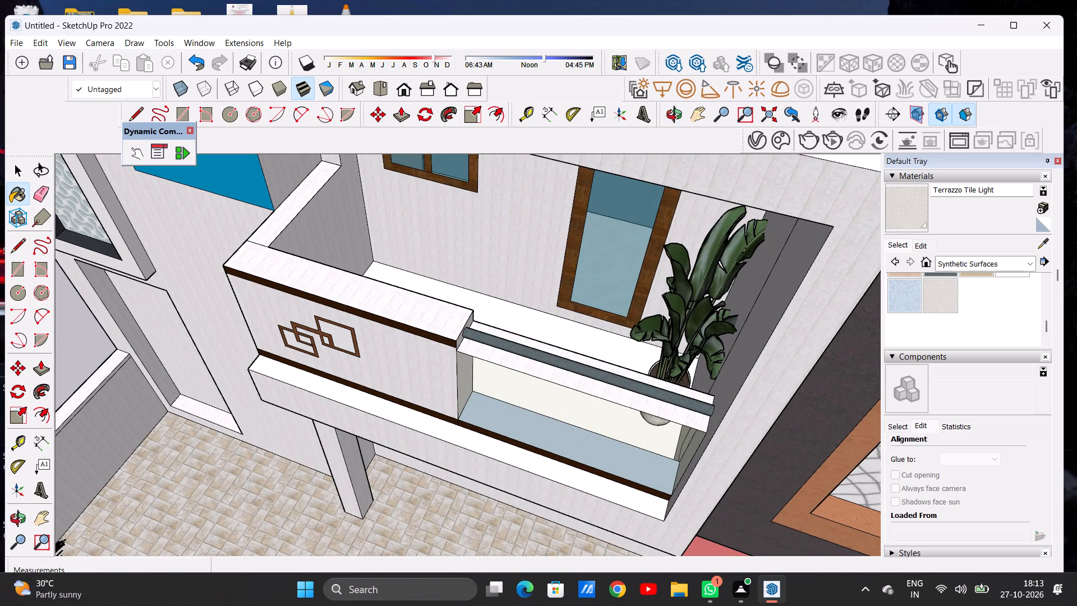
left_click(591, 346)
Check the balcony floor tiling up close, and review the yard and whole house from above, the side and the front.
scroll(591, 346, "up", 13)
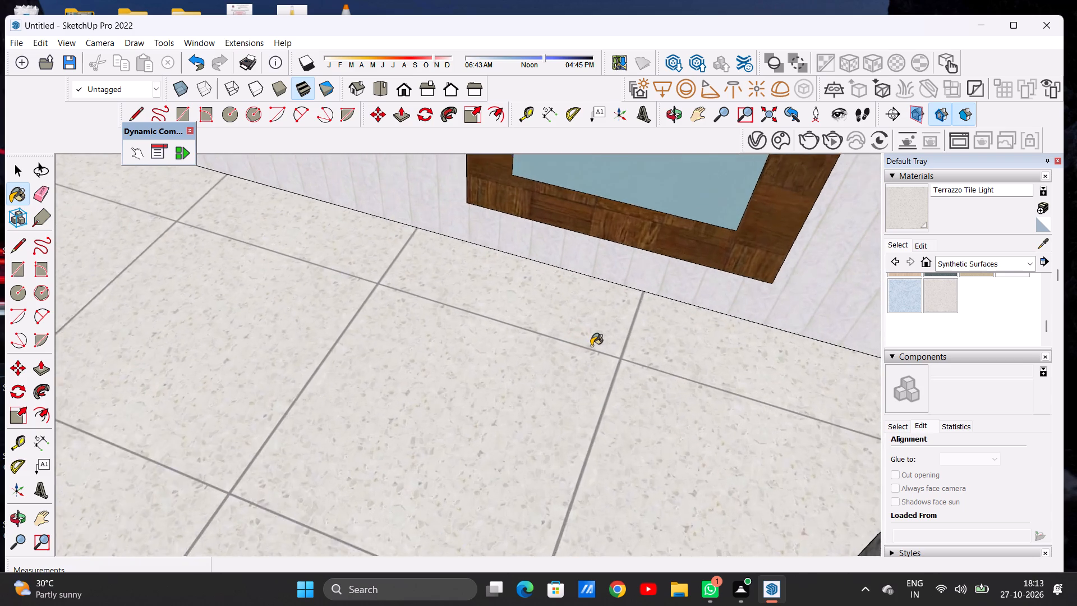
scroll(591, 346, "up", 2)
scroll(591, 346, "down", 13)
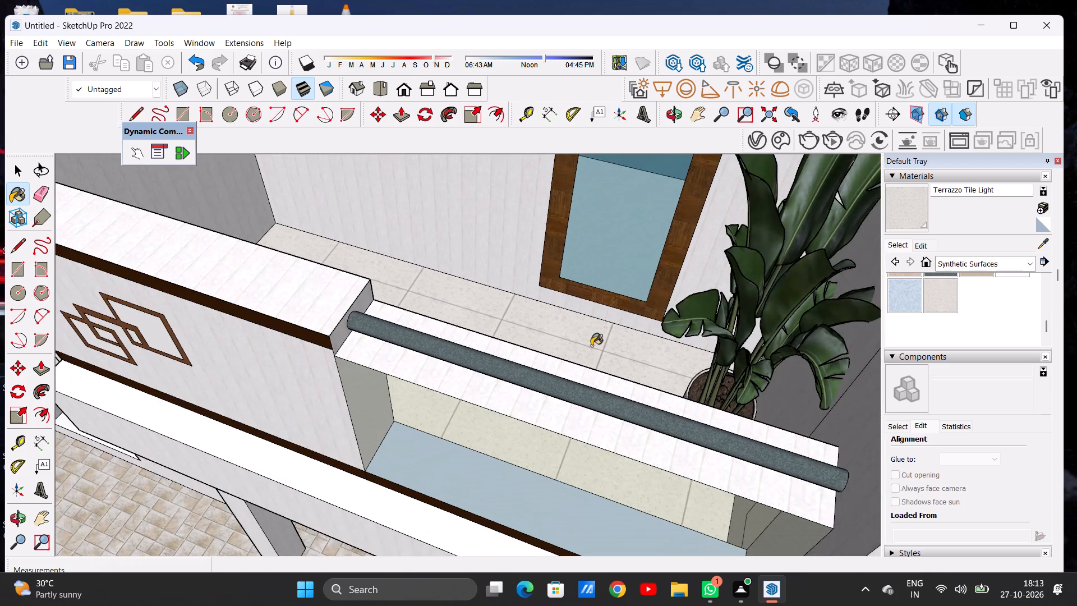
scroll(591, 346, "down", 7)
scroll(591, 346, "down", 16)
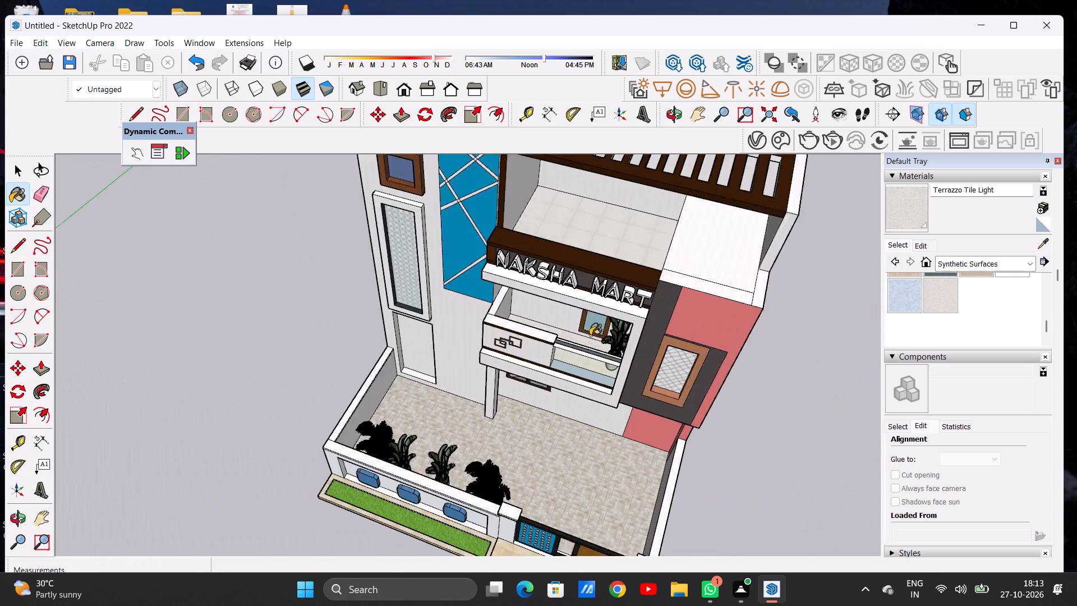
scroll(590, 336, "down", 3)
scroll(569, 403, "up", 18)
scroll(569, 405, "down", 1)
scroll(569, 405, "up", 1)
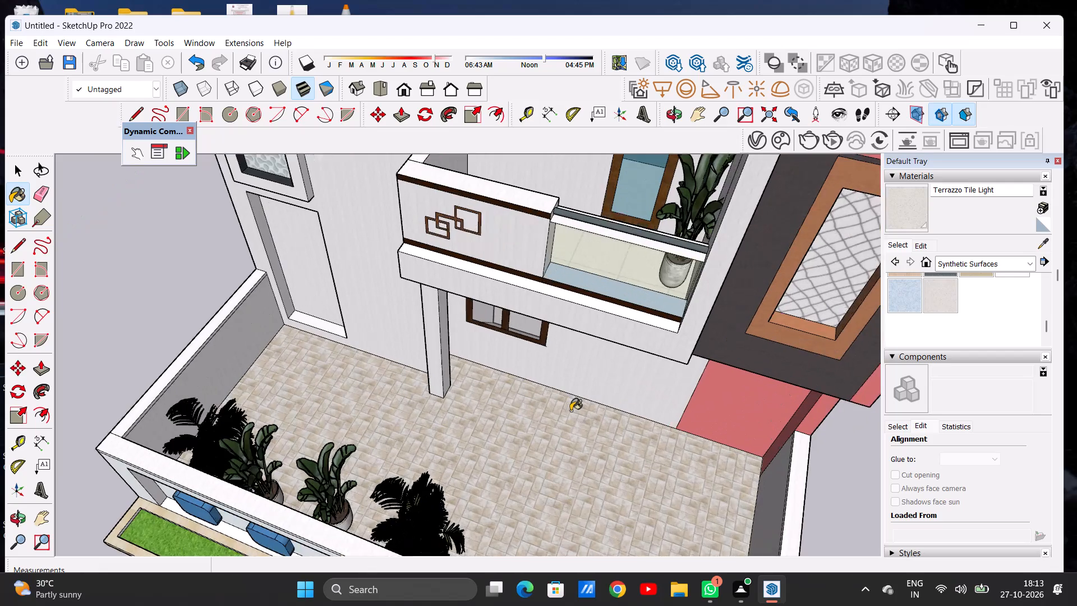
middle_click_drag(568, 426, 656, 290)
scroll(572, 394, "down", 5)
scroll(492, 408, "down", 5)
scroll(445, 419, "down", 4)
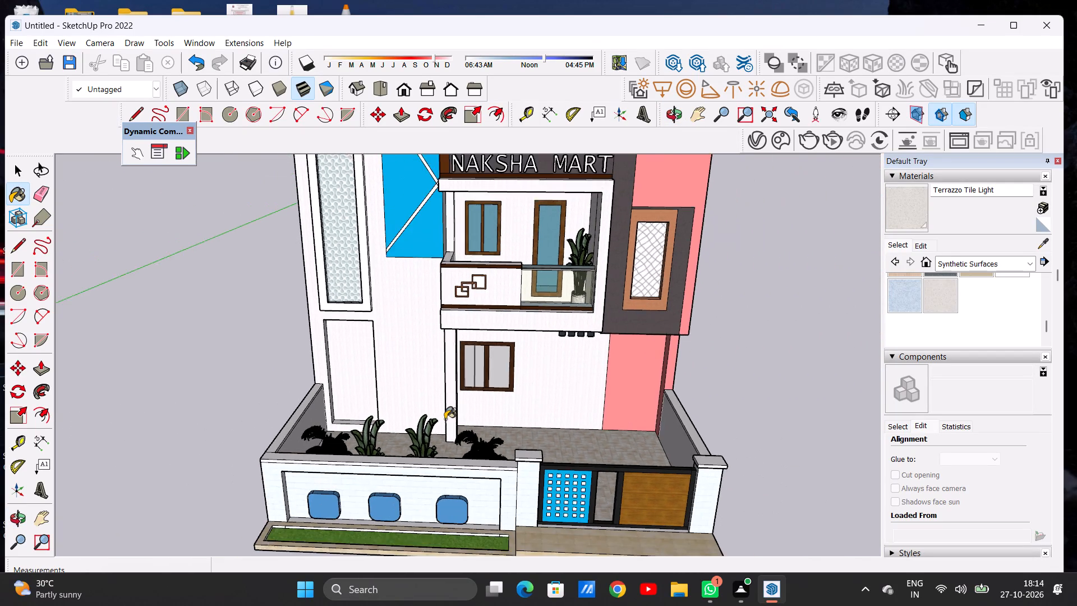
scroll(437, 419, "down", 5)
middle_click_drag(521, 411, 509, 328)
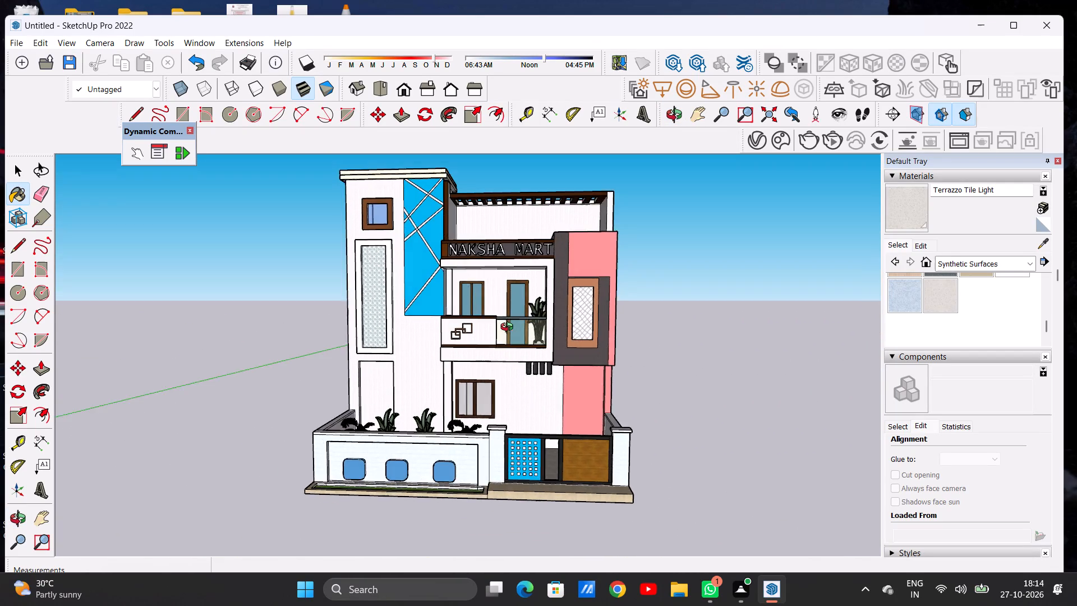
middle_click_drag(509, 328, 374, 414)
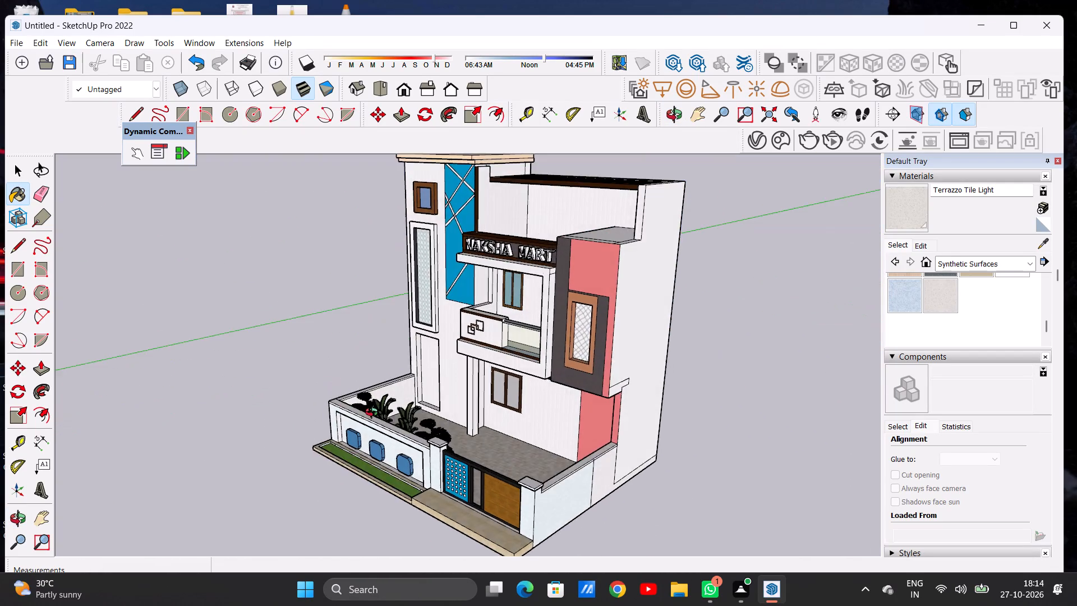
middle_click_drag(374, 414, 526, 366)
middle_click_drag(526, 366, 499, 362)
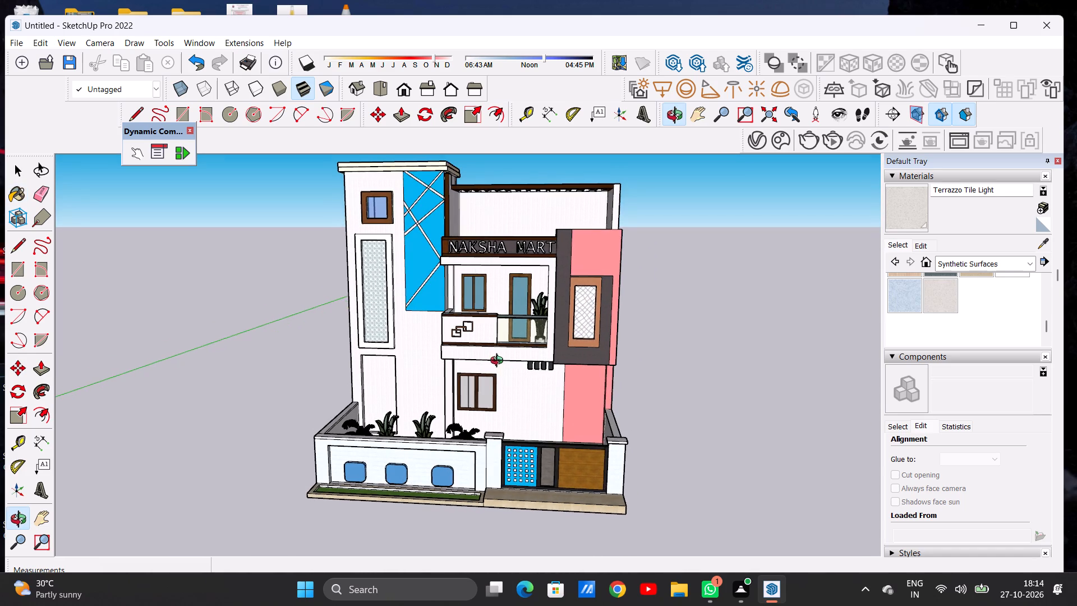
middle_click_drag(499, 362, 530, 347)
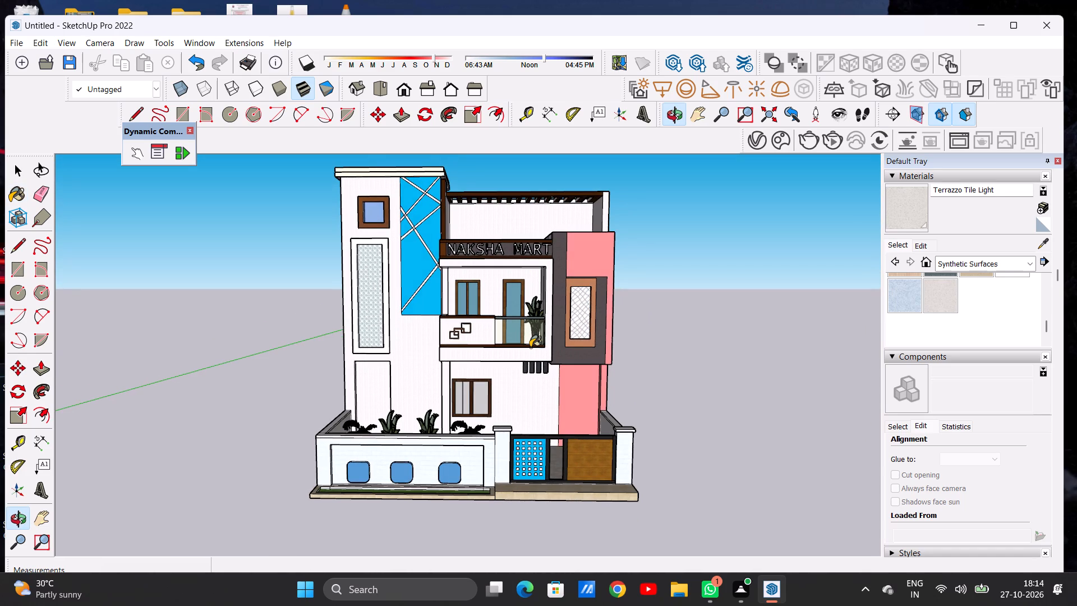
key("space")
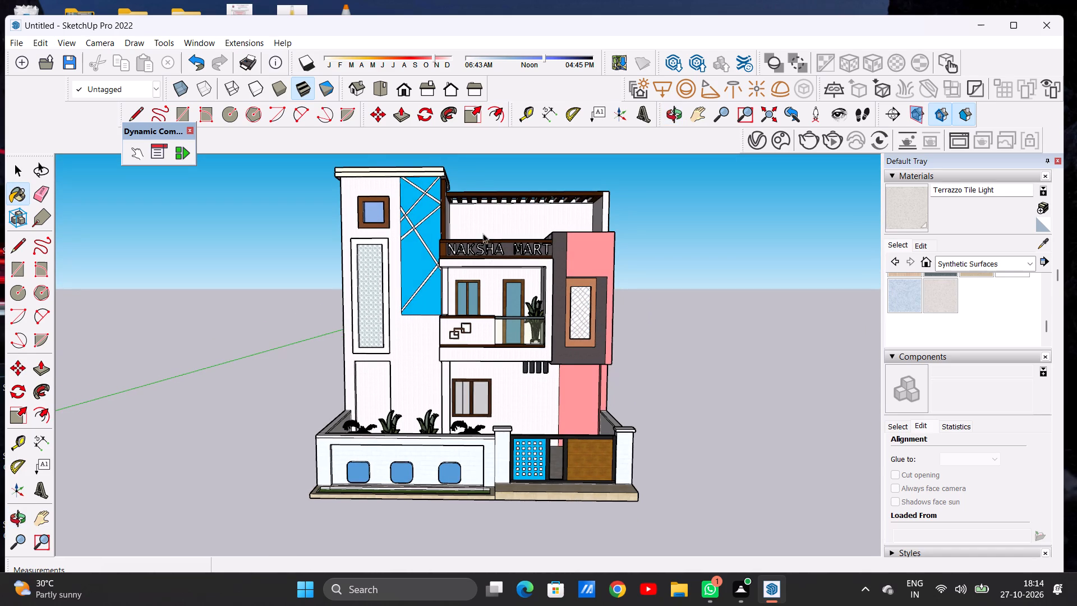
Examine the NAKSHA MART lettering above the balcony up close and select it.
scroll(498, 245, "up", 15)
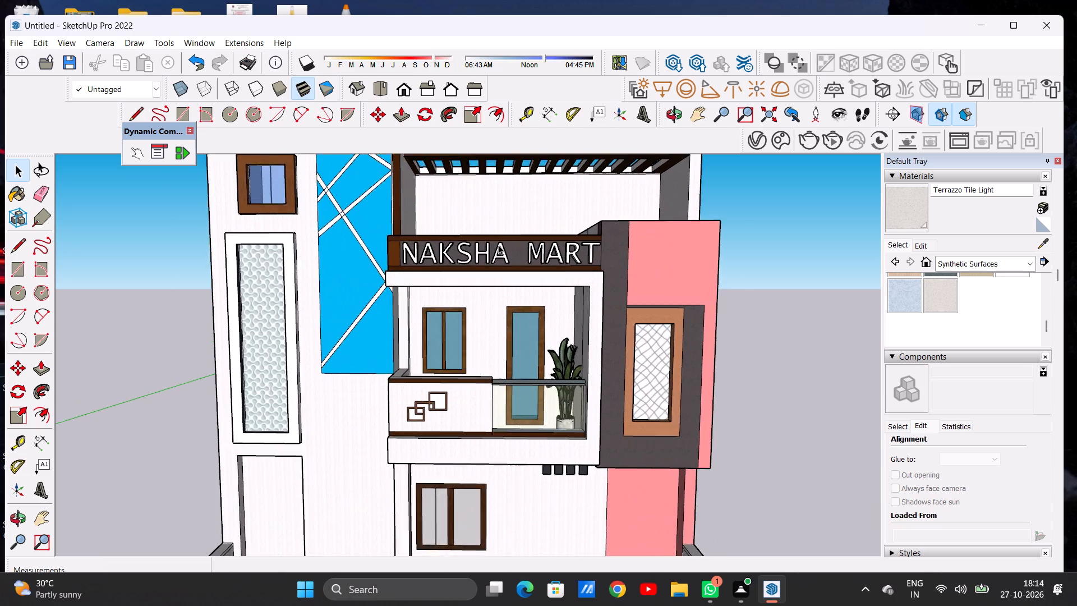
scroll(498, 245, "up", 10)
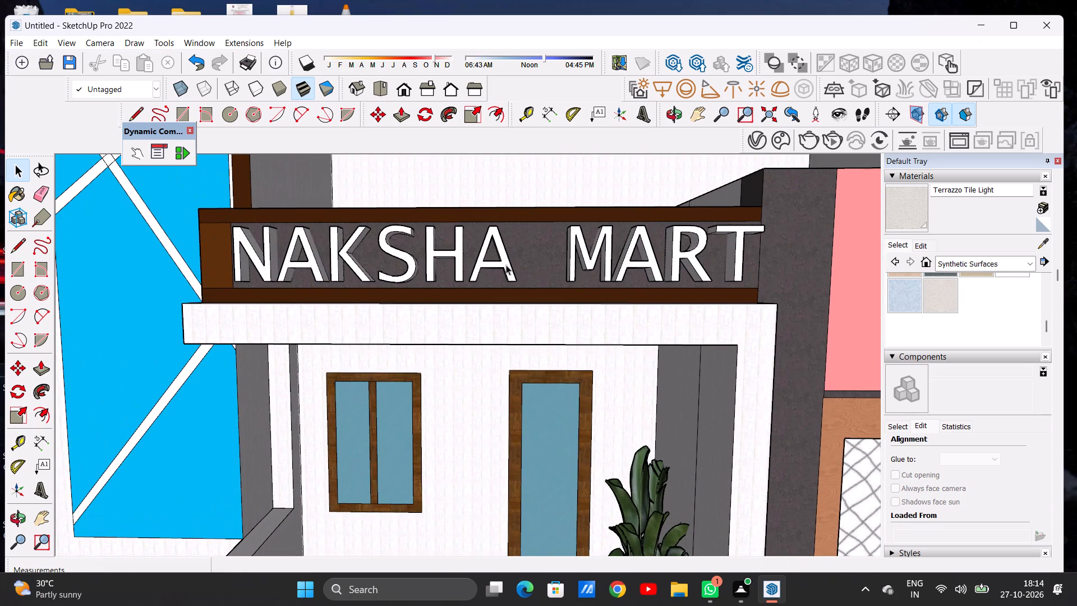
left_click(506, 265)
scroll(490, 262, "down", 2)
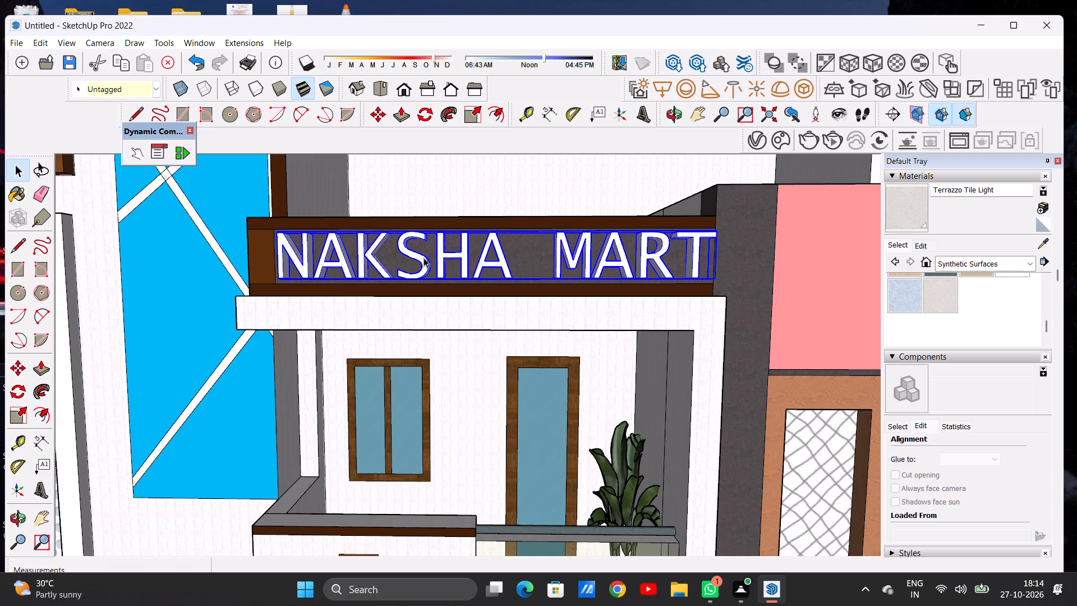
Paint the balcony ceiling below the NAKSHA MART sign with Quartz Light Grey from the Synthetic Surfaces materials.
scroll(477, 296, "down", 2)
middle_click_drag(478, 332, 483, 228)
scroll(524, 283, "up", 5)
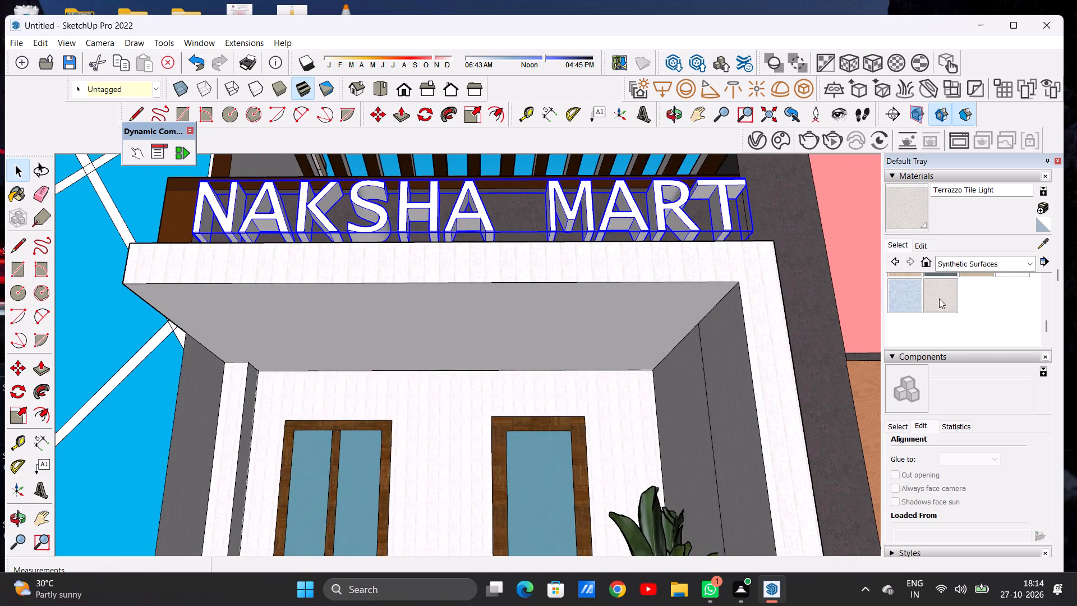
scroll(943, 299, "up", 2)
left_click(1016, 389)
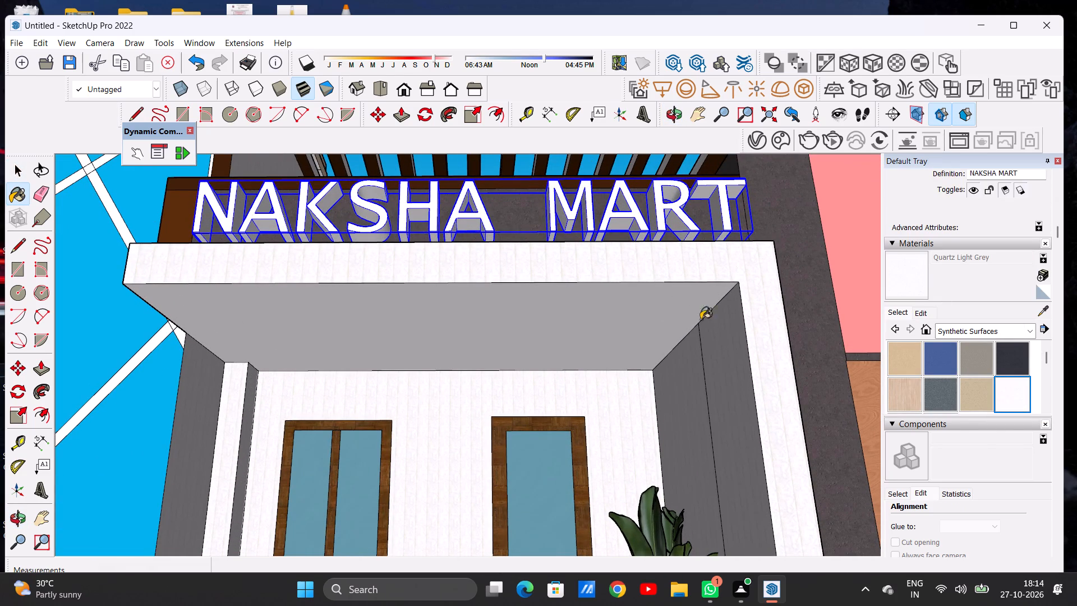
left_click(567, 309)
scroll(569, 311, "up", 3)
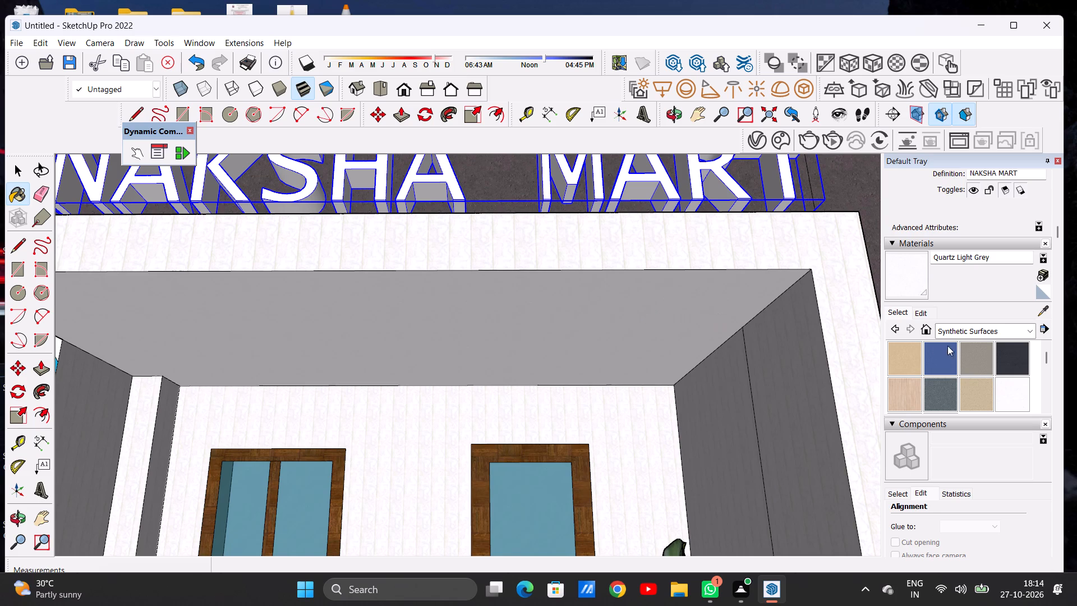
Repaint the balcony ceiling with the Terrazzo Tile Light material from Synthetic Surfaces.
scroll(962, 365, "down", 1)
left_click(943, 366)
left_click(600, 327)
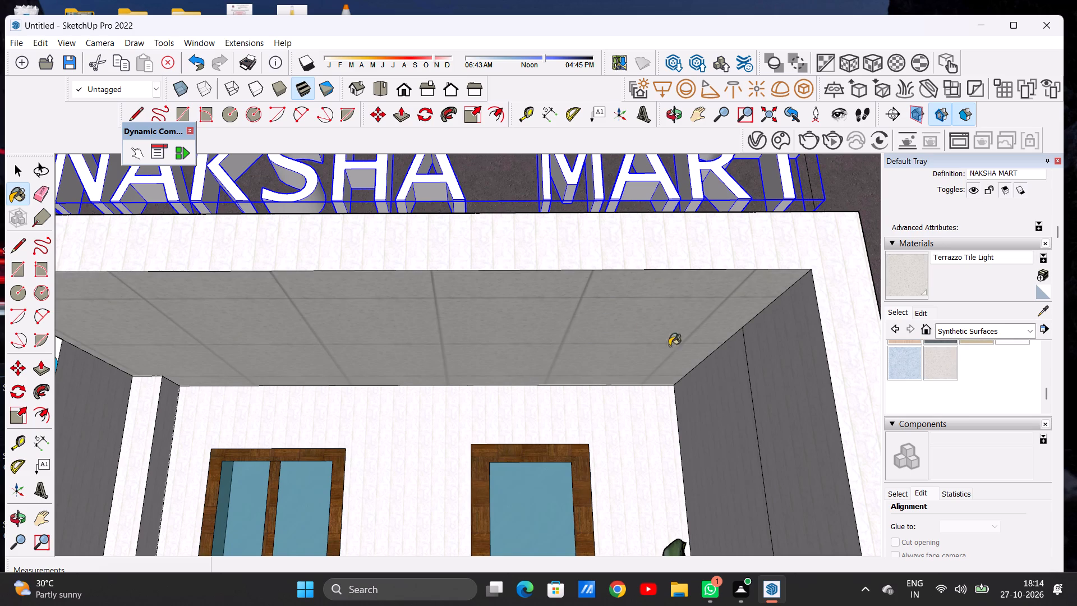
Lighten the Terrazzo Tile Light material's colour by raising its brightness to nearly the maximum.
left_click(919, 313)
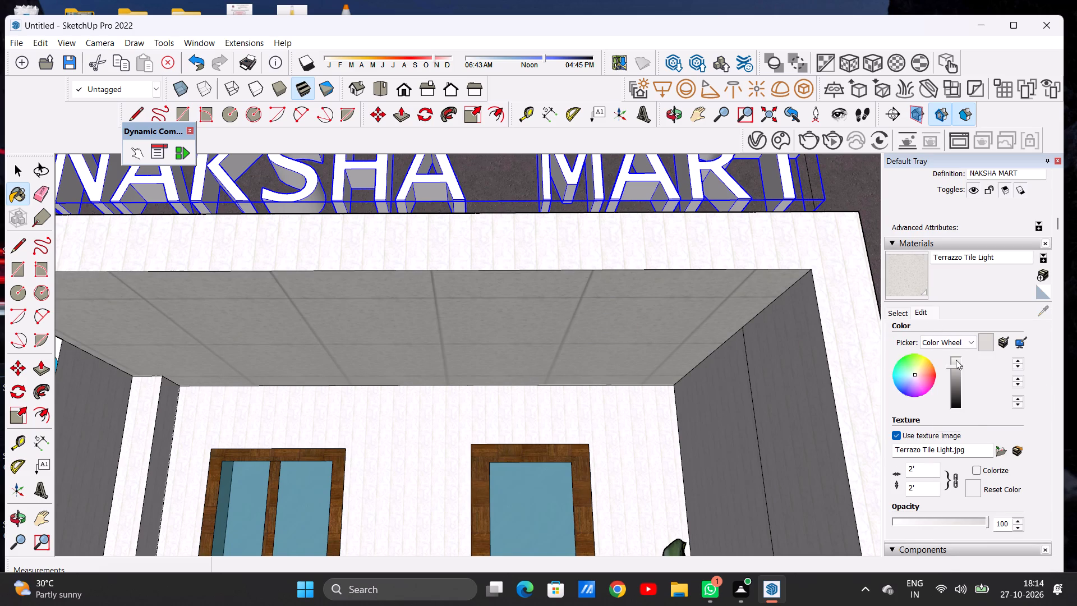
left_click(956, 360)
Review the lightened balcony ceiling and floor up close and within the whole front elevation, and clear the lettering selection.
scroll(604, 345, "down", 17)
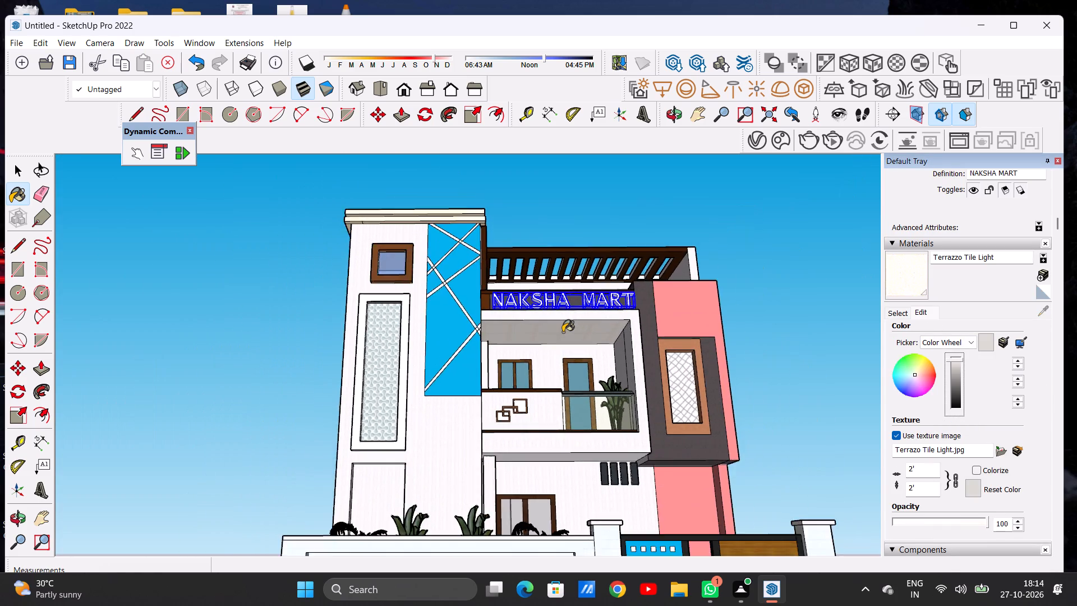
scroll(563, 332, "down", 4)
scroll(581, 336, "up", 6)
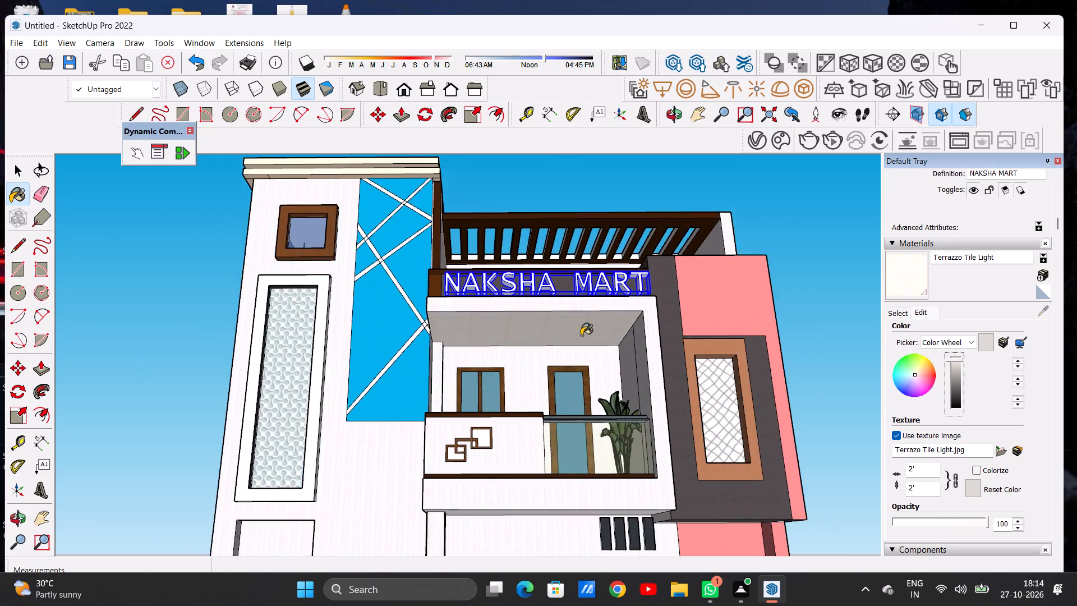
scroll(581, 336, "up", 5)
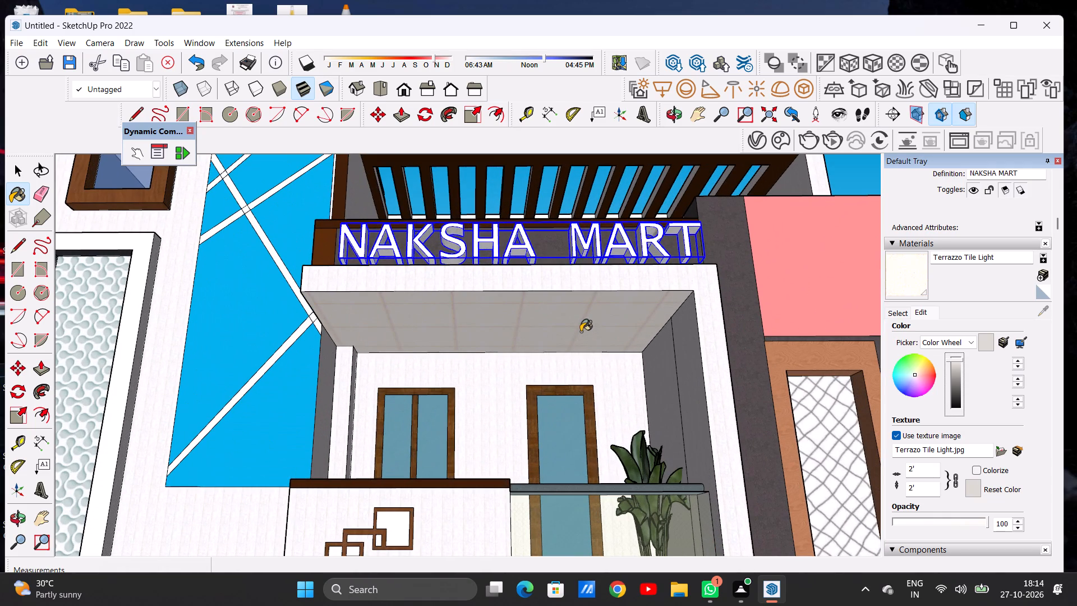
scroll(567, 327, "down", 6)
key("space")
middle_click_drag(553, 335, 538, 494)
scroll(549, 287, "down", 7)
middle_click_drag(581, 387, 573, 463)
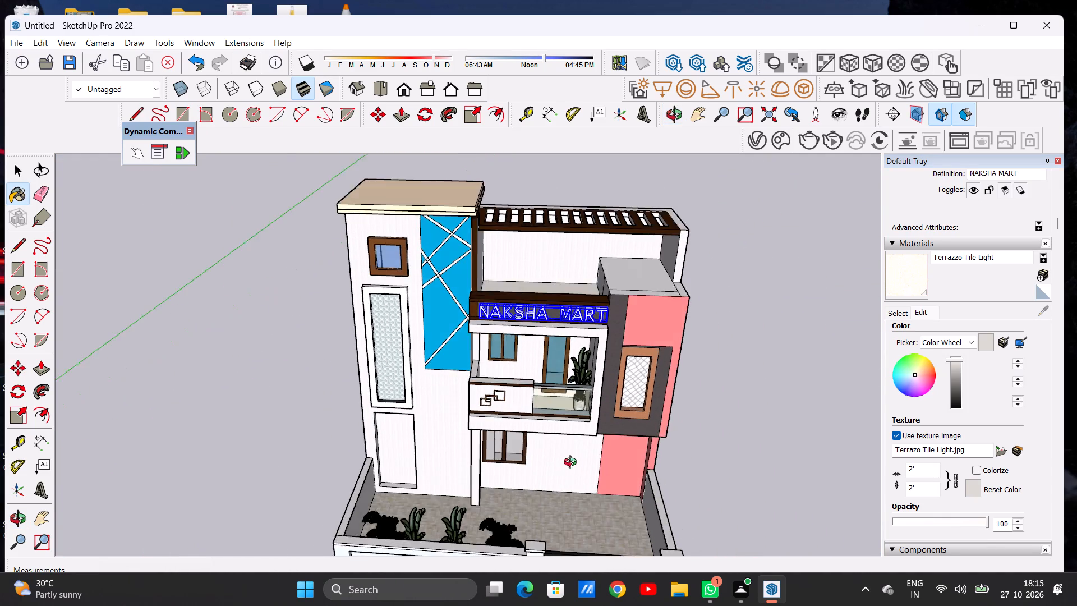
middle_click_drag(573, 463, 569, 473)
scroll(552, 398, "up", 19)
middle_click_drag(552, 368, 569, 291)
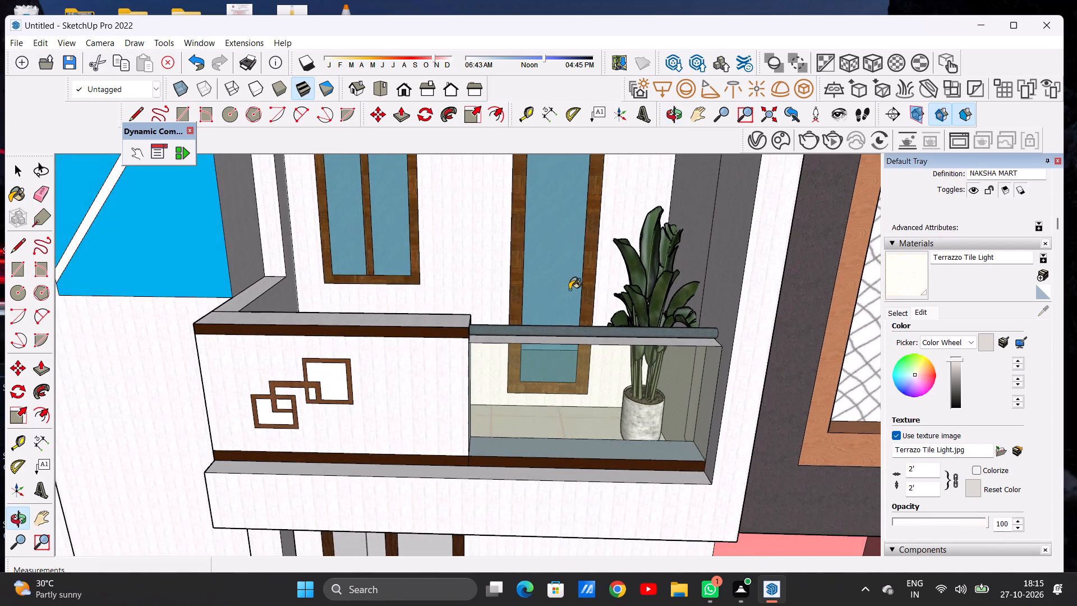
key("space")
scroll(549, 291, "down", 19)
scroll(513, 312, "down", 3)
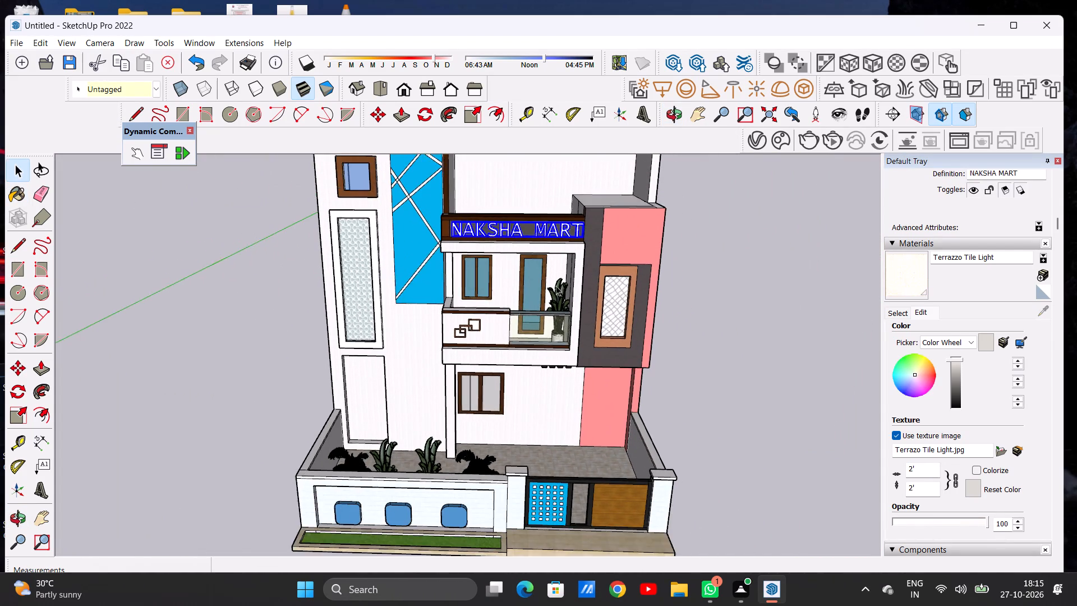
left_click(692, 246)
Scale the NAKSHA MART lettering slightly shorter along its length from the N end.
scroll(545, 230, "up", 5)
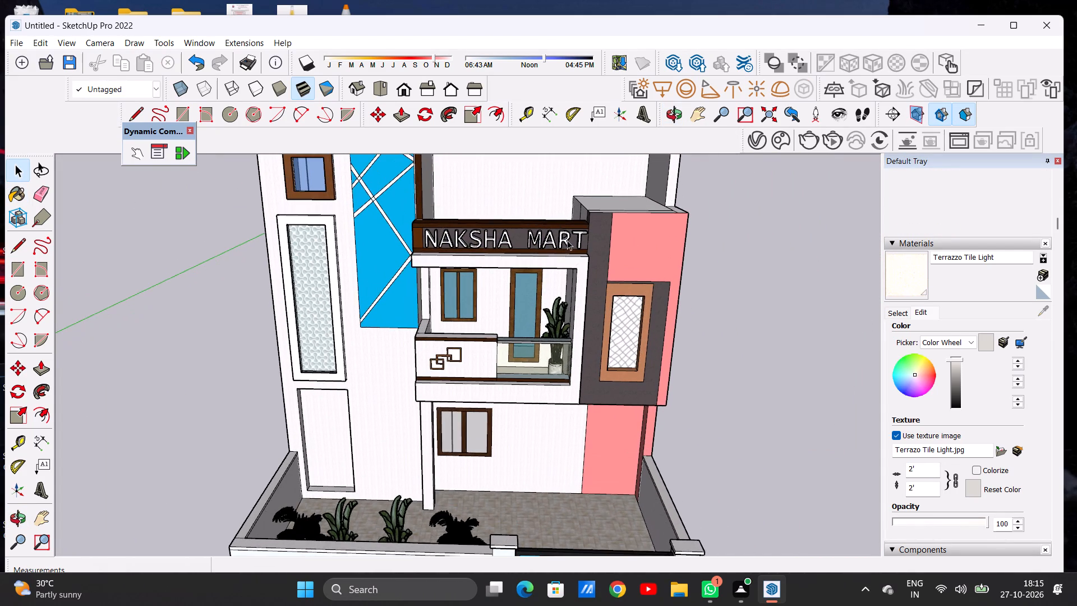
middle_click_drag(564, 239, 537, 228)
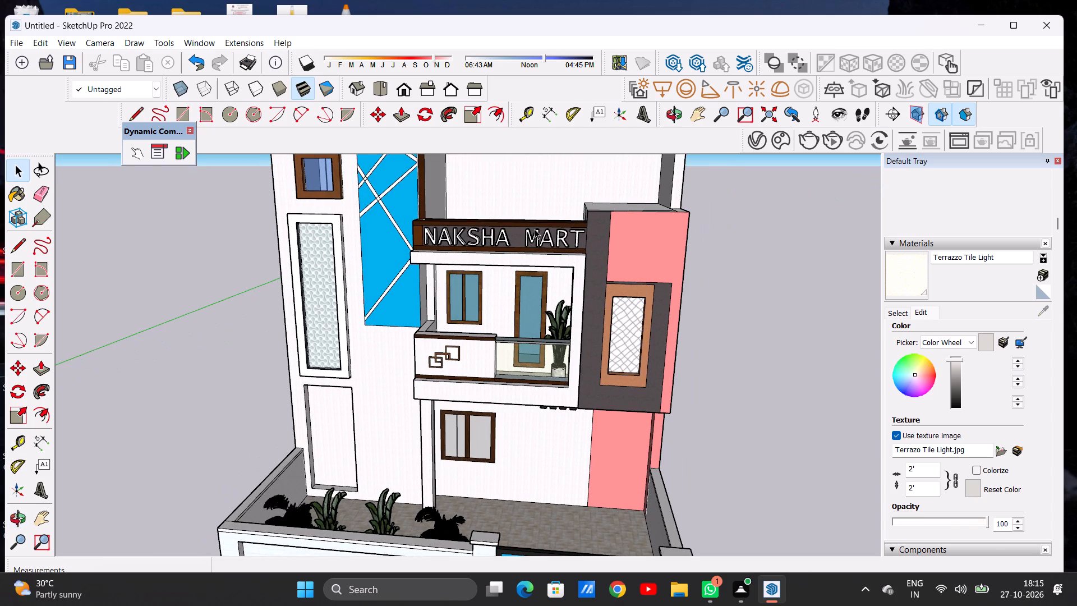
scroll(535, 229, "up", 3)
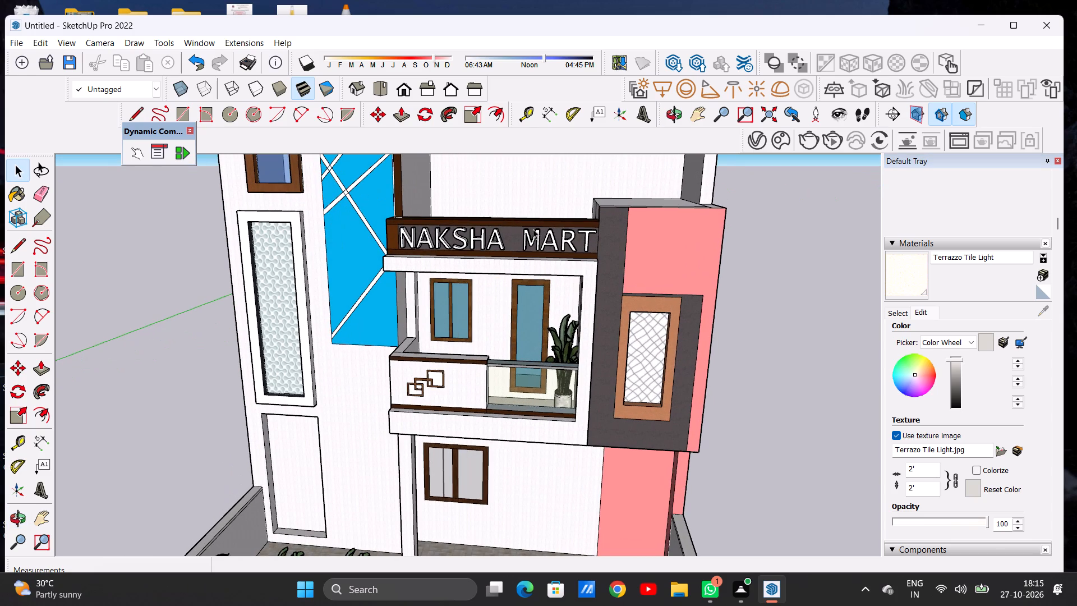
scroll(515, 235, "down", 4)
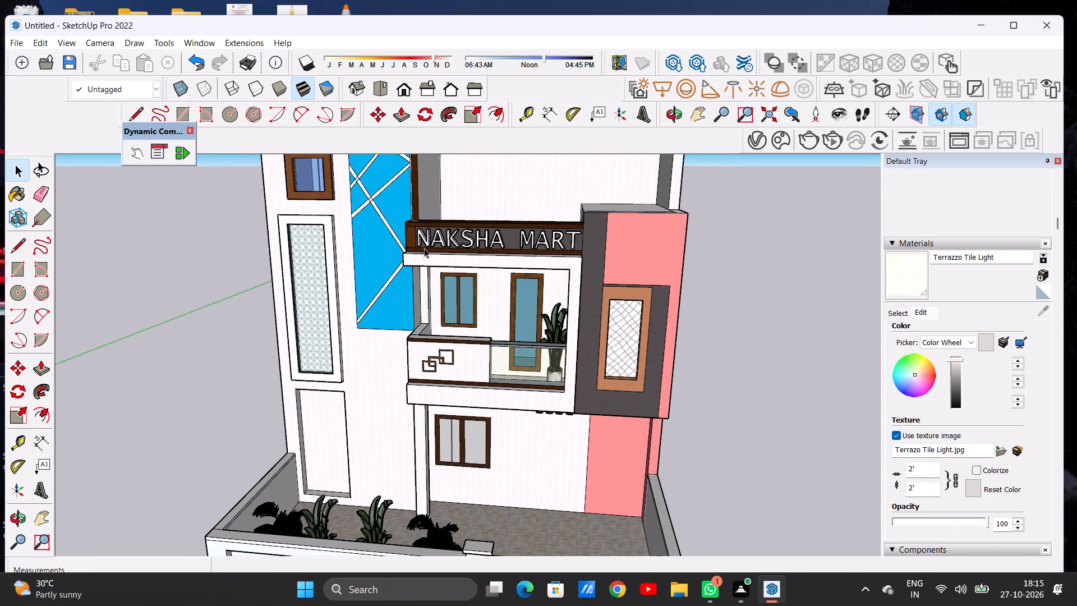
middle_click_drag(450, 250, 509, 264)
middle_click_drag(493, 251, 481, 243)
scroll(481, 238, "up", 3)
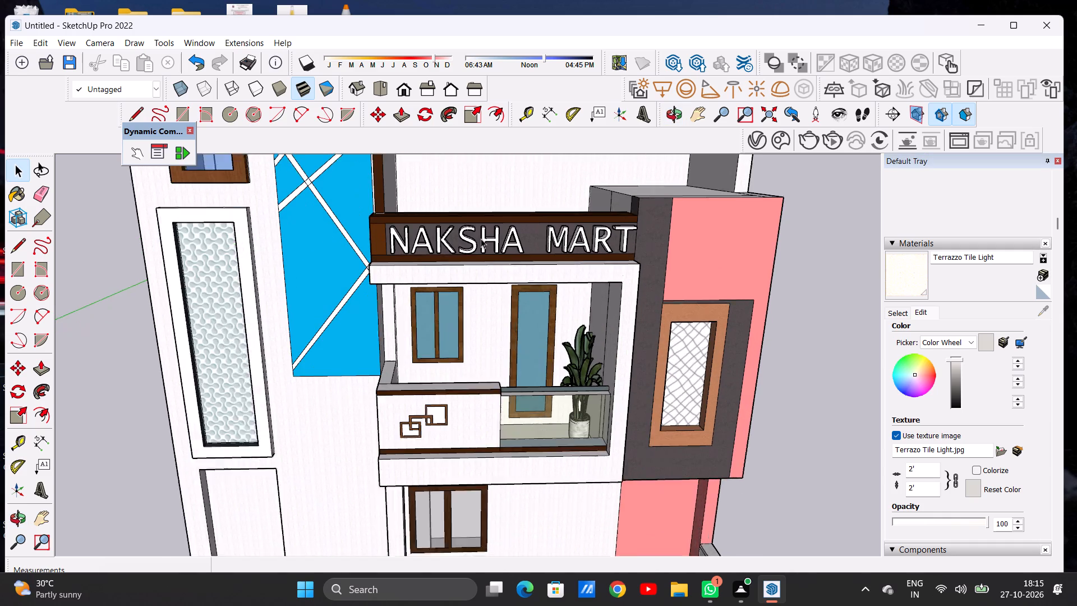
scroll(481, 238, "up", 2)
left_click(485, 238)
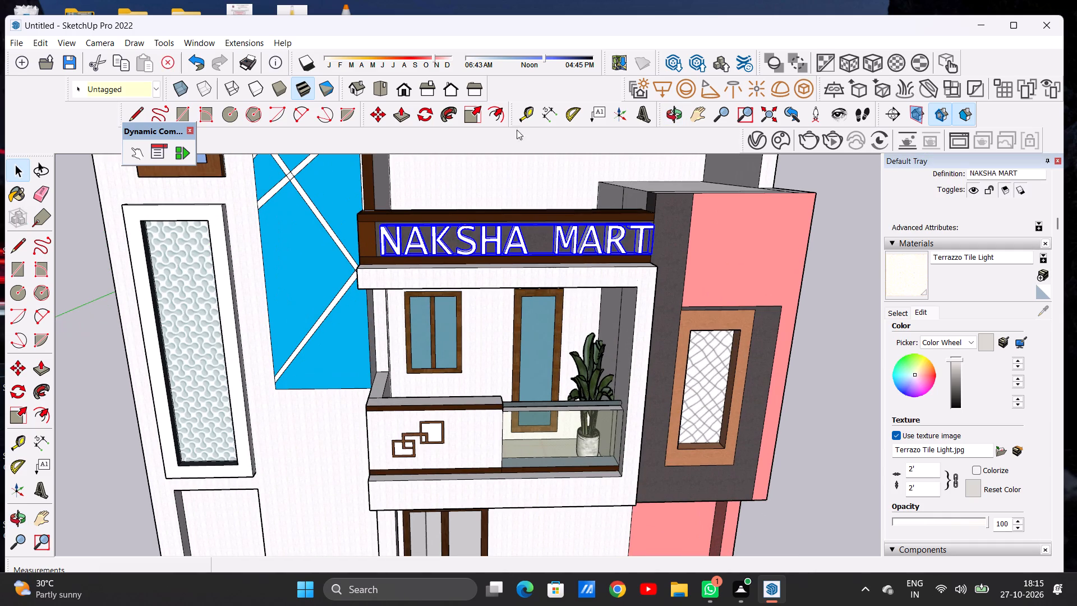
left_click(468, 118)
middle_click_drag(366, 235, 438, 264)
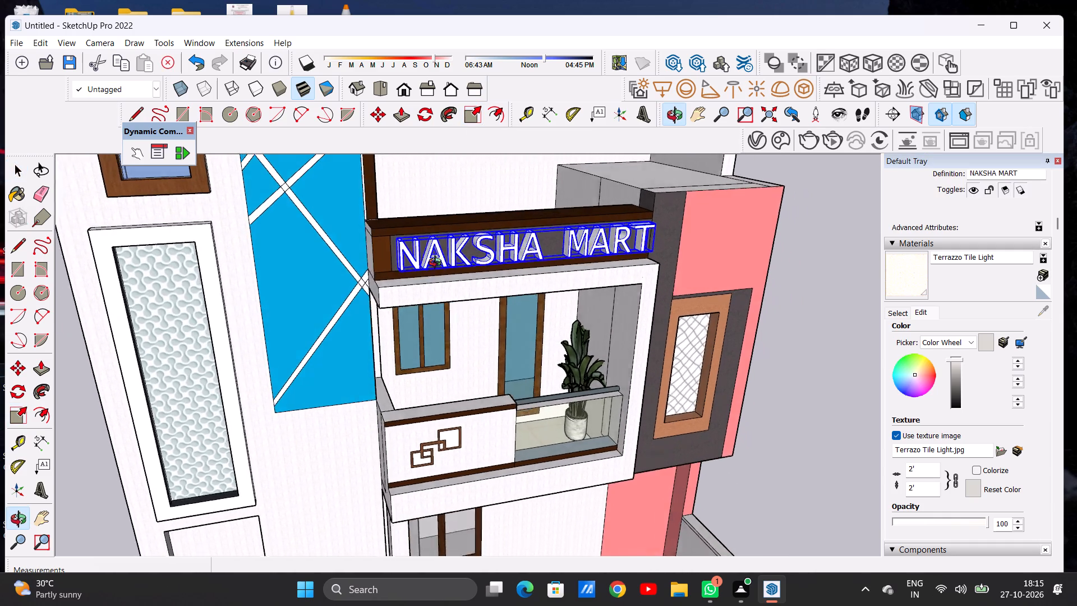
middle_click_drag(438, 264, 467, 274)
scroll(399, 262, "up", 11)
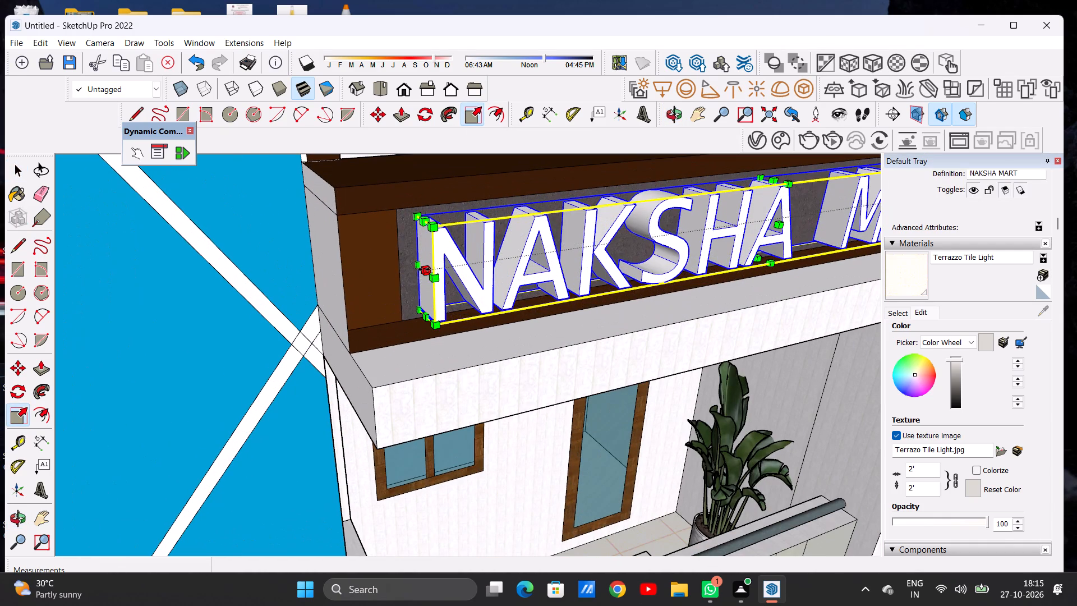
left_click(424, 269)
left_click(445, 262)
Scale the NAKSHA MART lettering's depth from its front face to about 0.60, and deselect it.
scroll(383, 274, "down", 13)
middle_click_drag(458, 267, 371, 221)
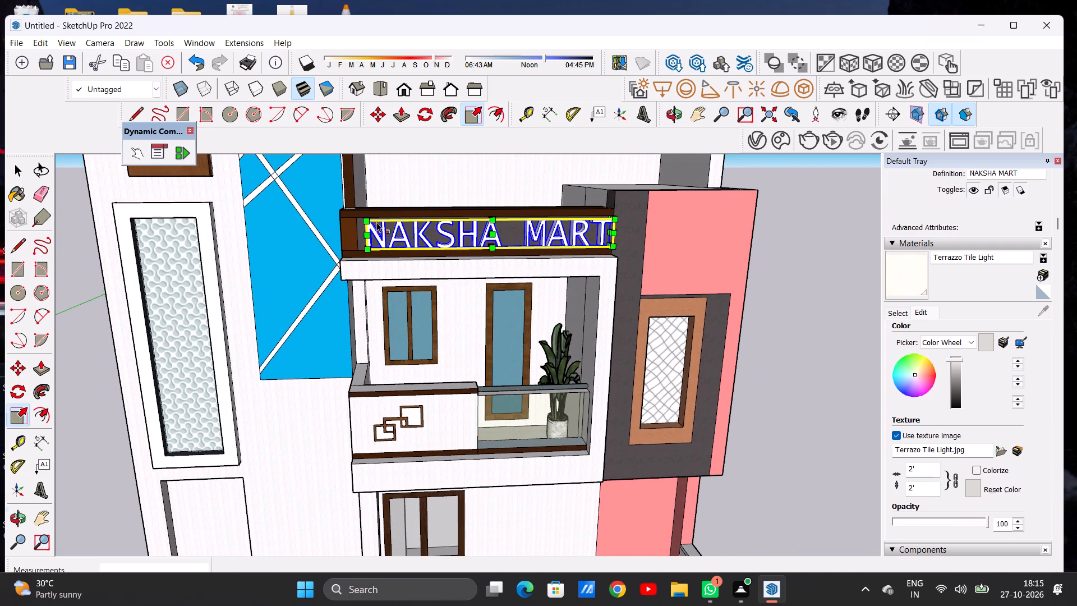
middle_click_drag(552, 228, 452, 258)
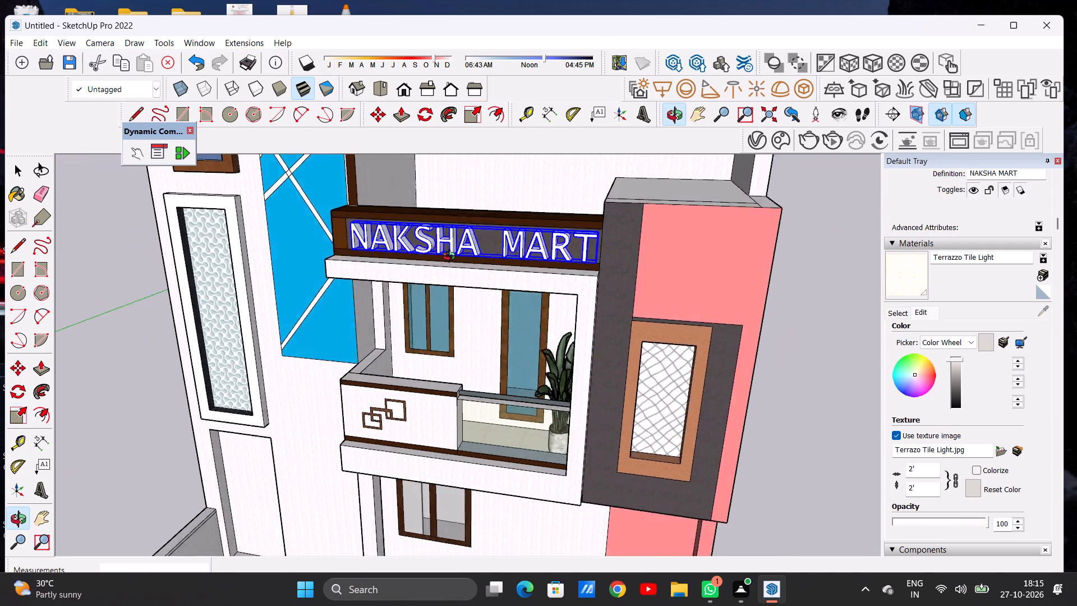
middle_click_drag(452, 258, 393, 355)
scroll(419, 278, "up", 11)
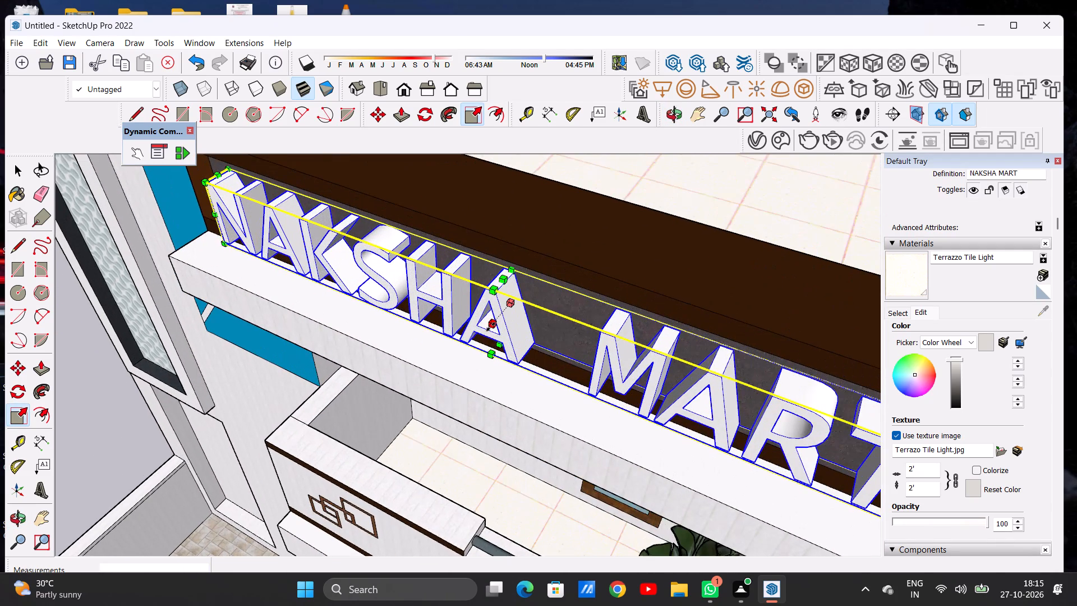
left_click(490, 326)
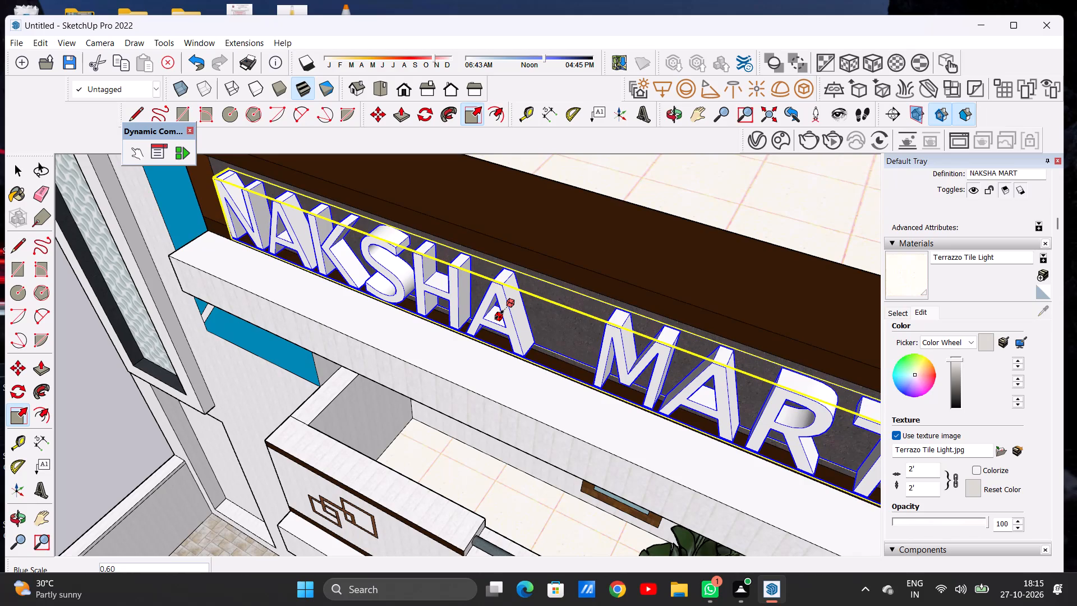
left_click(499, 315)
key("space")
scroll(493, 308, "down", 7)
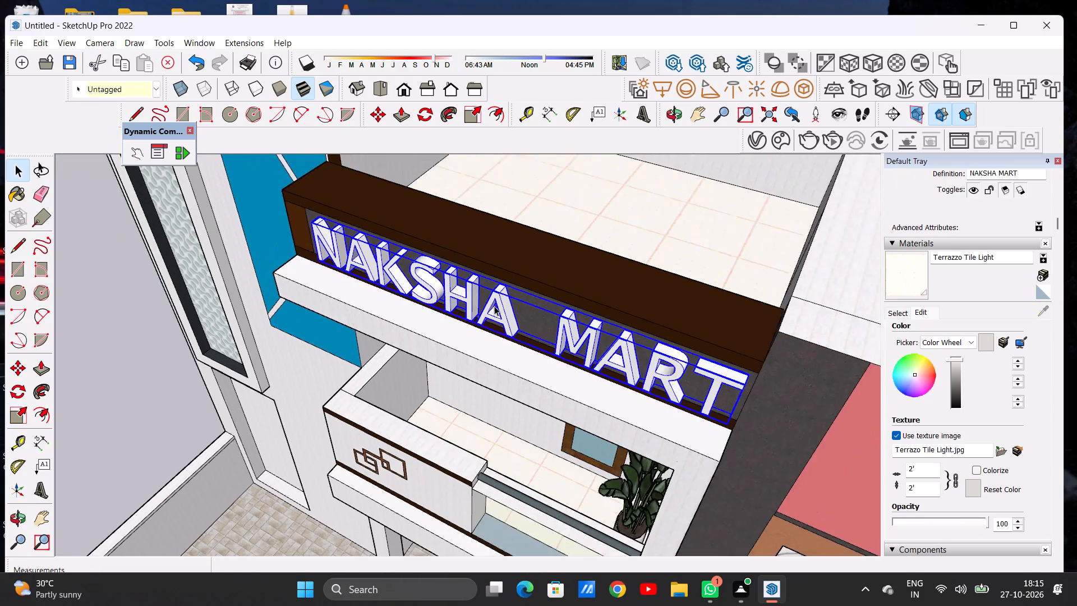
scroll(494, 306, "down", 18)
left_click(297, 351)
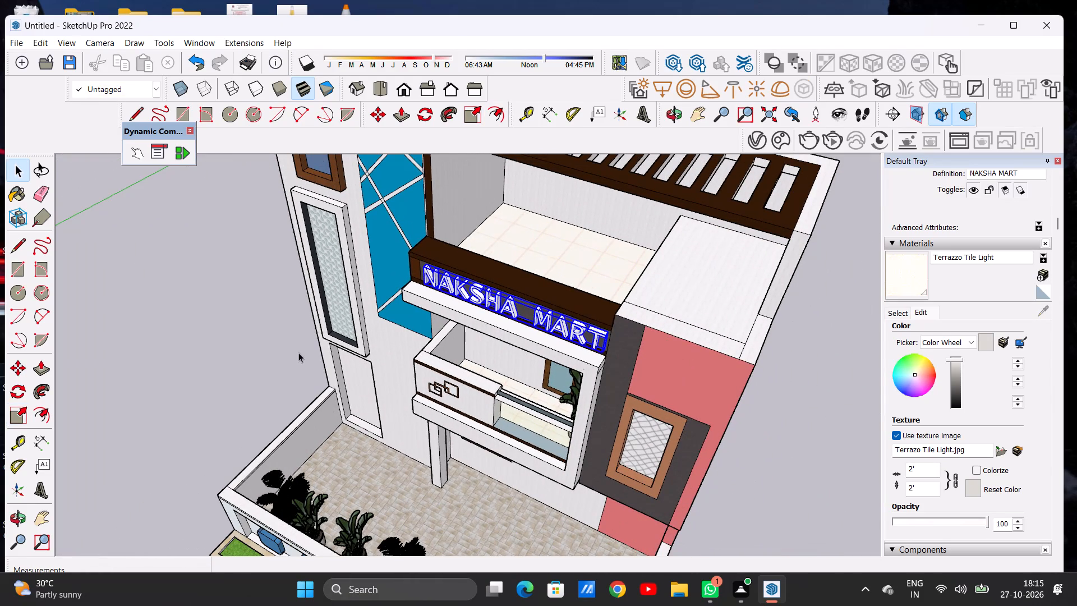
Paint the backing panel behind the NAKSHA MART lettering with Formica Laminate Dark from Synthetic Surfaces.
middle_click_drag(402, 363, 516, 228)
scroll(535, 245, "up", 5)
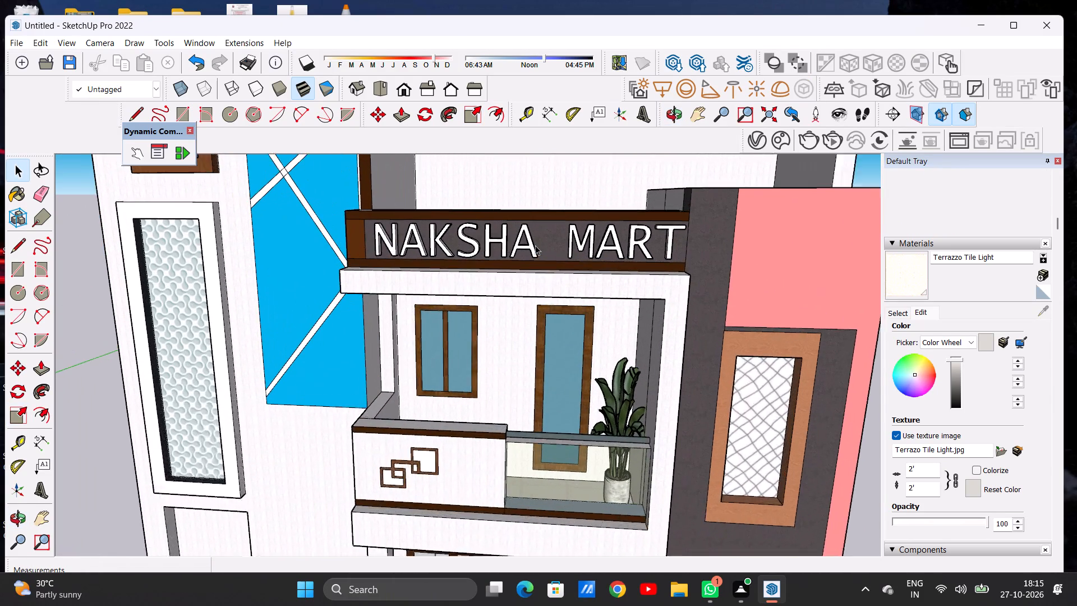
scroll(535, 245, "up", 1)
scroll(528, 245, "down", 7)
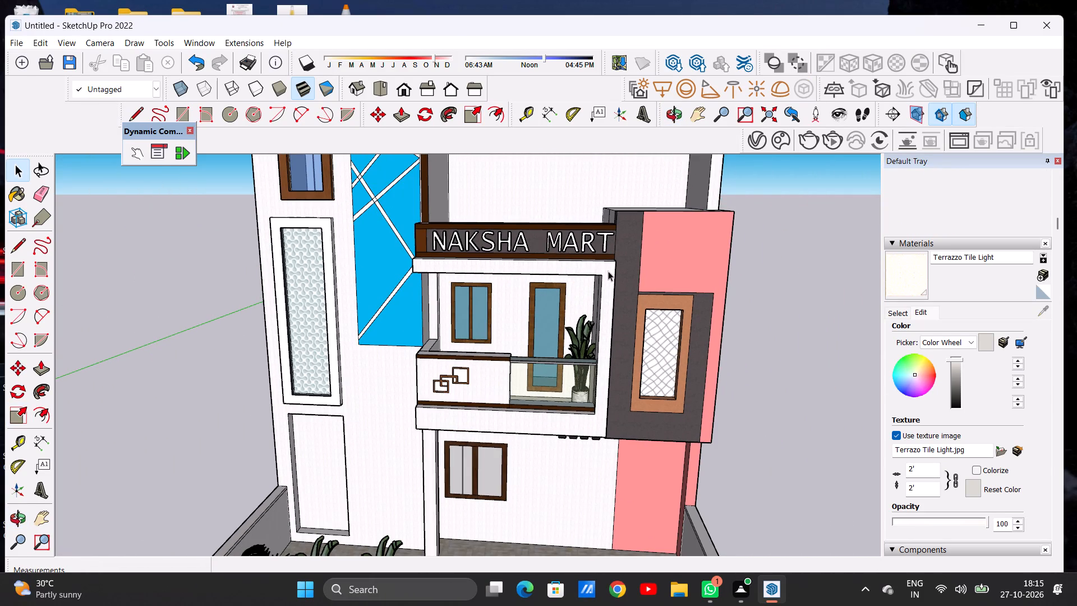
left_click(902, 311)
left_click(1007, 362)
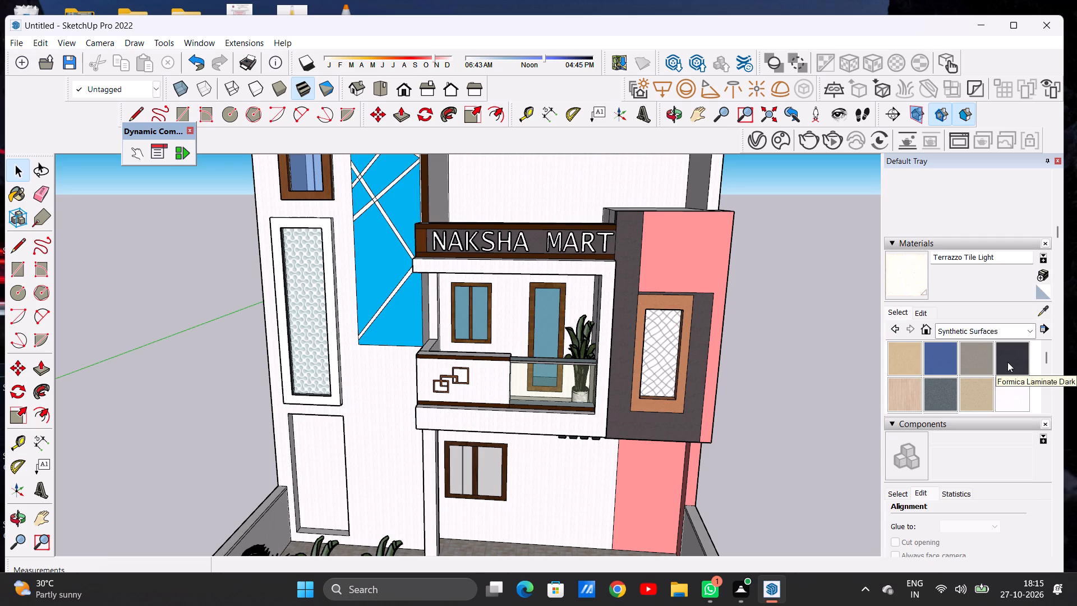
scroll(450, 236, "up", 12)
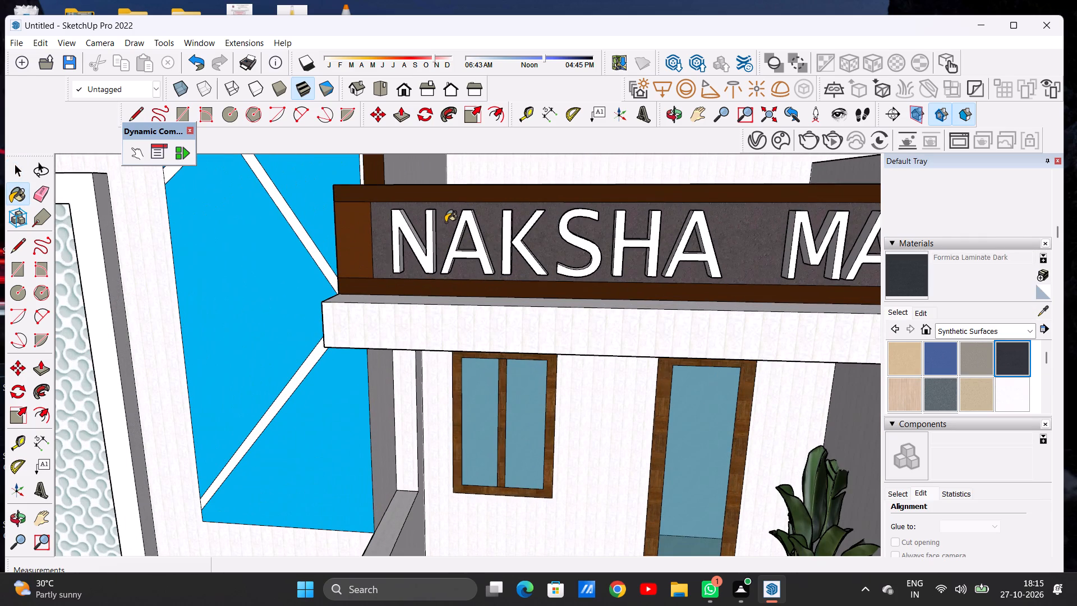
left_click(445, 222)
scroll(449, 241, "down", 2)
scroll(449, 241, "up", 1)
scroll(449, 241, "down", 10)
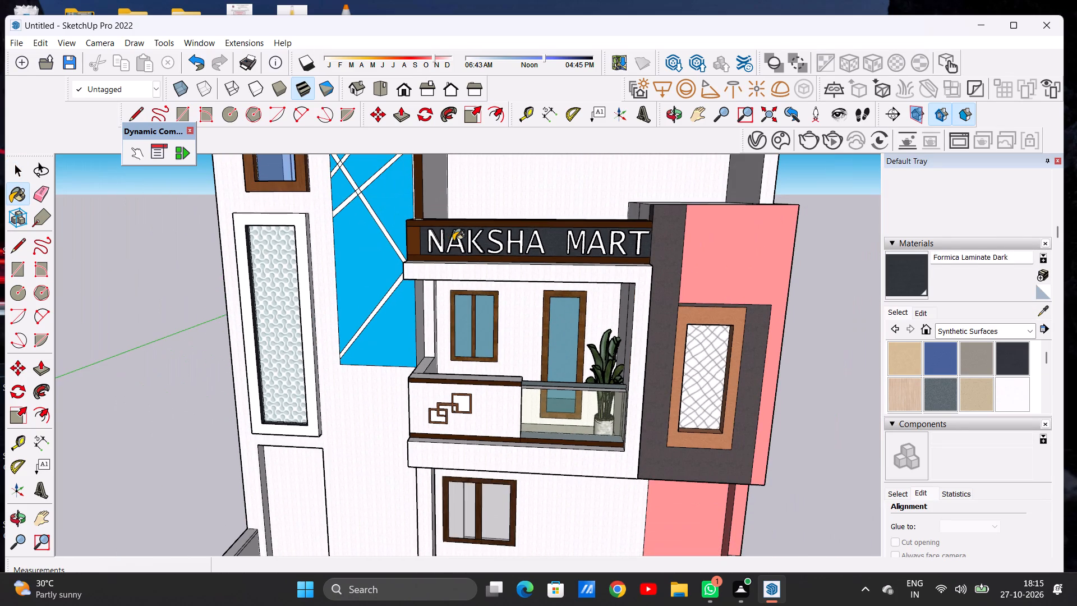
Paint the grey wall band around the wood-framed lattice window beside the balcony with Formica Laminate Dark.
scroll(650, 265, "up", 4)
left_click(665, 262)
scroll(519, 270, "down", 4)
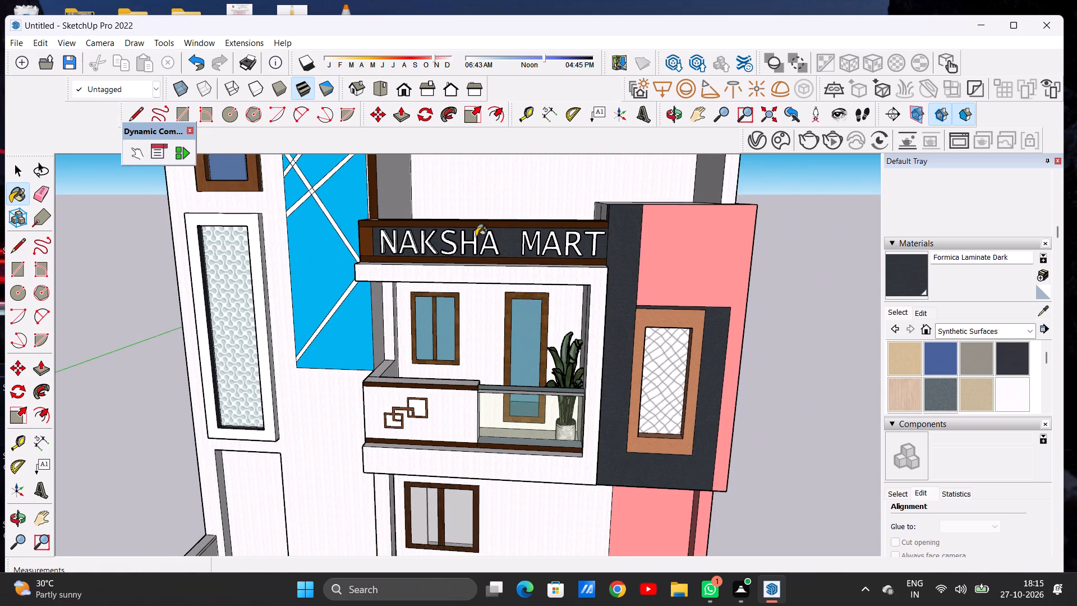
Examine the dark sign panel and window surround from above and the front, and the ground-floor wall beside the gate.
scroll(470, 232, "down", 3)
middle_click_drag(455, 227, 451, 337)
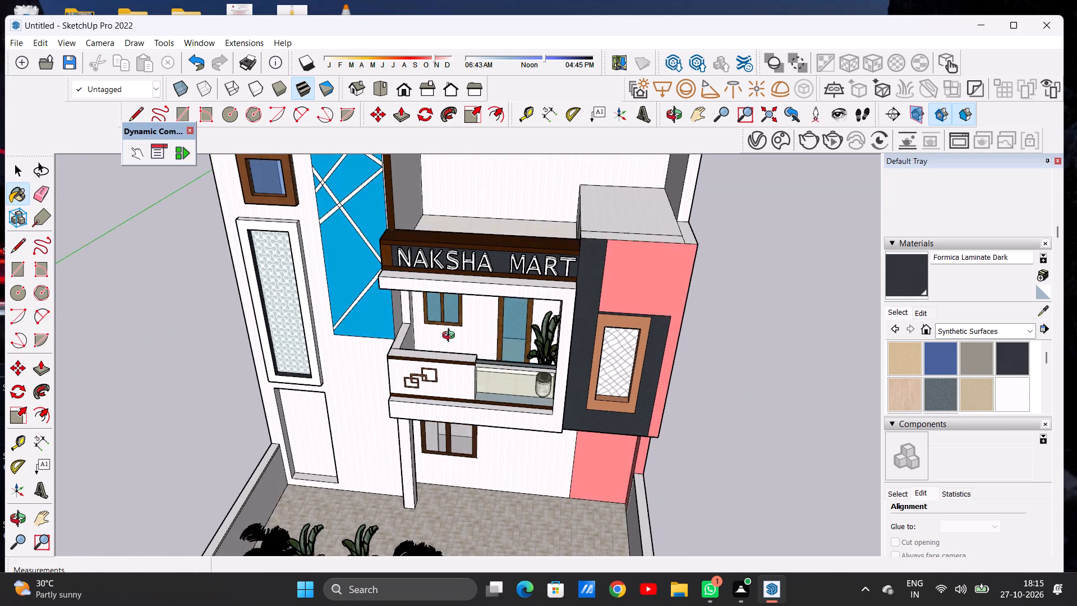
middle_click_drag(451, 337, 451, 338)
scroll(461, 258, "up", 8)
scroll(471, 283, "down", 5)
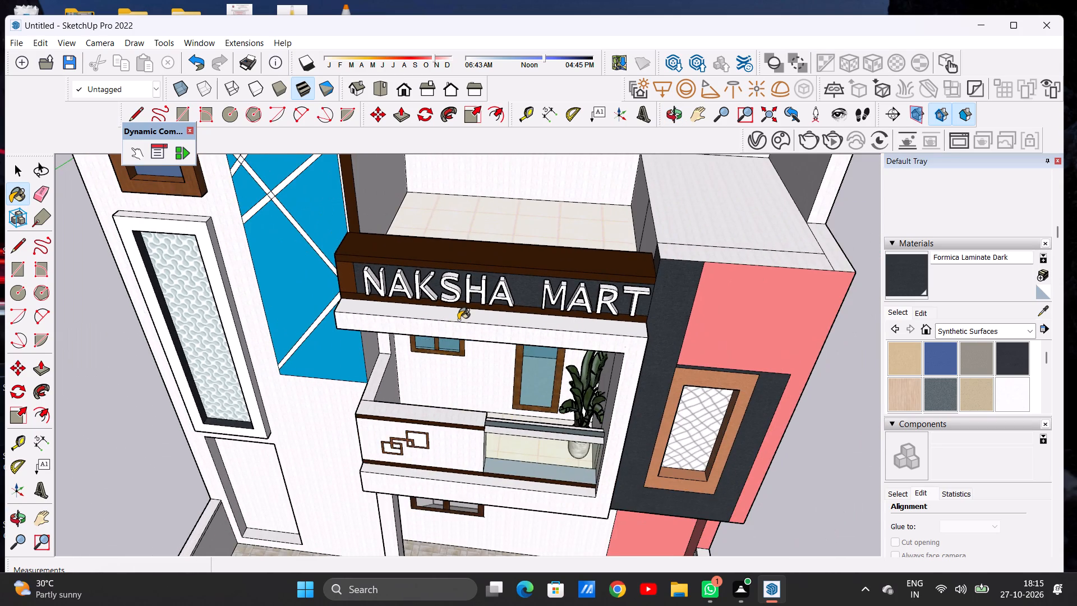
middle_click_drag(458, 320, 471, 233)
scroll(453, 288, "up", 5)
scroll(452, 286, "down", 5)
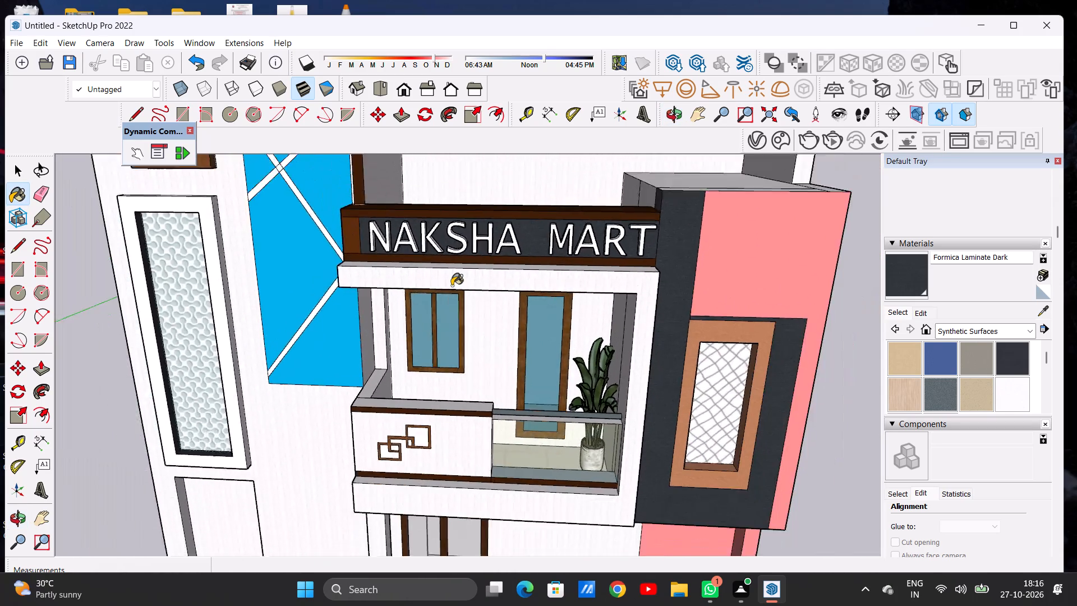
scroll(452, 286, "down", 10)
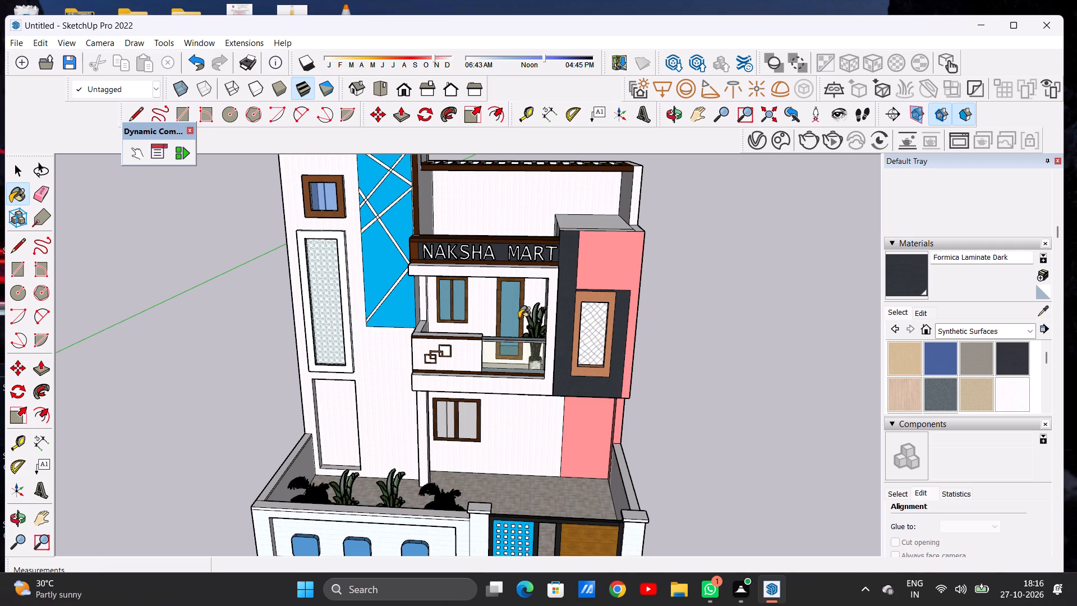
scroll(513, 336, "down", 5)
scroll(518, 346, "up", 7)
scroll(579, 437, "up", 5)
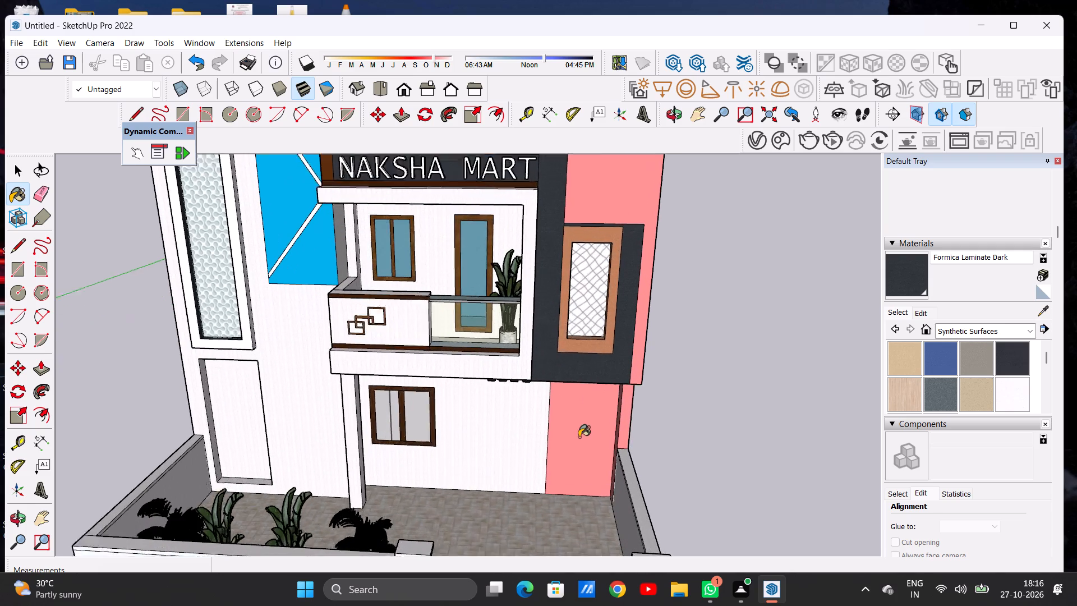
middle_click_drag(572, 420, 563, 291)
scroll(588, 347, "up", 1)
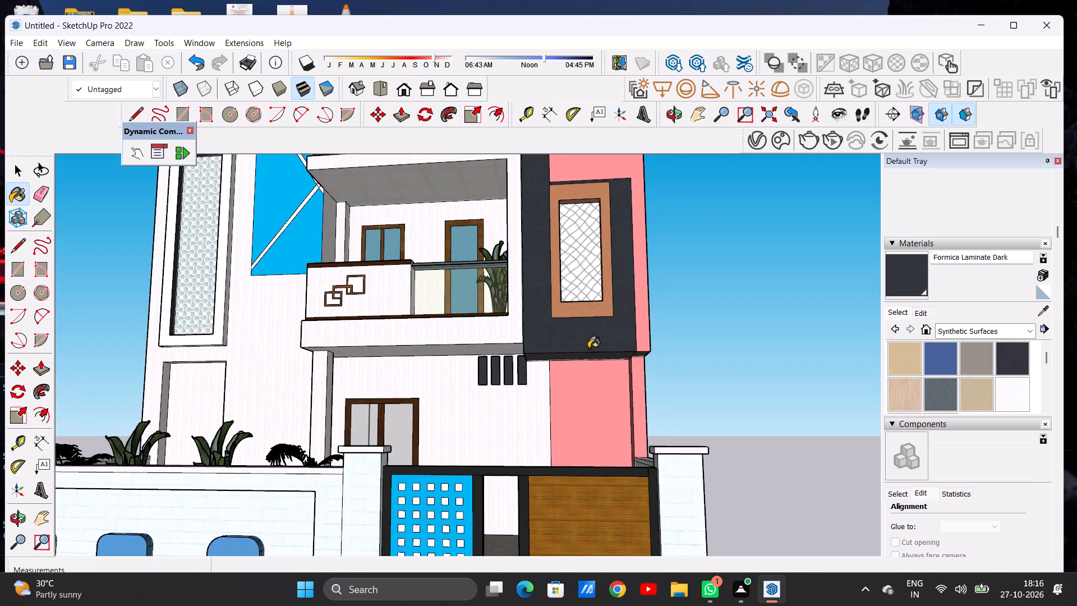
Paint the undersides of the dark window surround and the adjoining pink wall strip with Formica Laminate Dark.
scroll(588, 348, "up", 2)
scroll(588, 348, "down", 1)
scroll(588, 348, "up", 15)
left_click(574, 338)
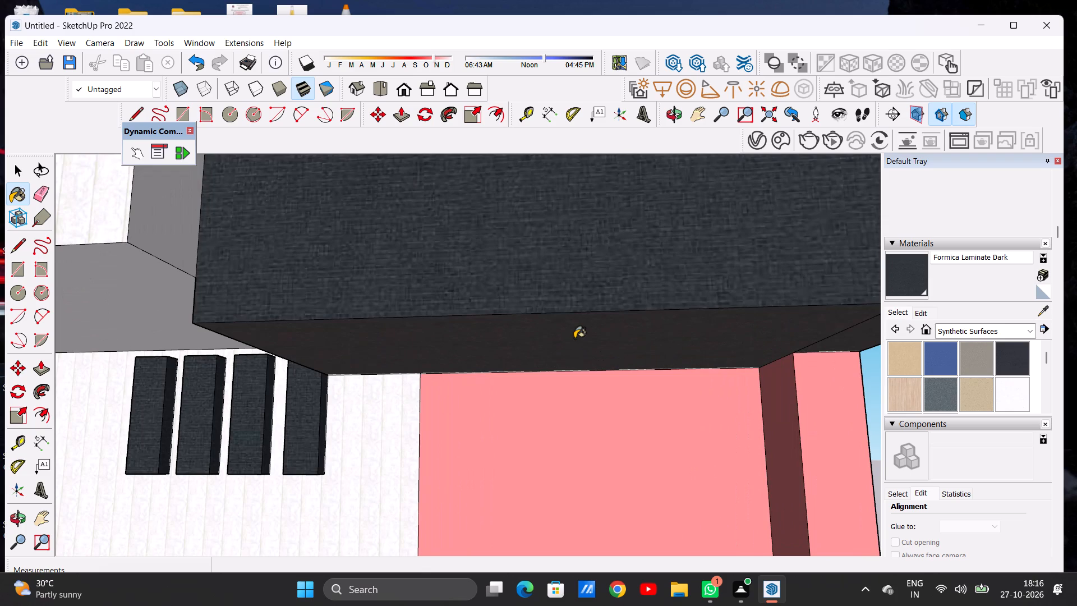
scroll(574, 341, "down", 6)
scroll(758, 338, "up", 5)
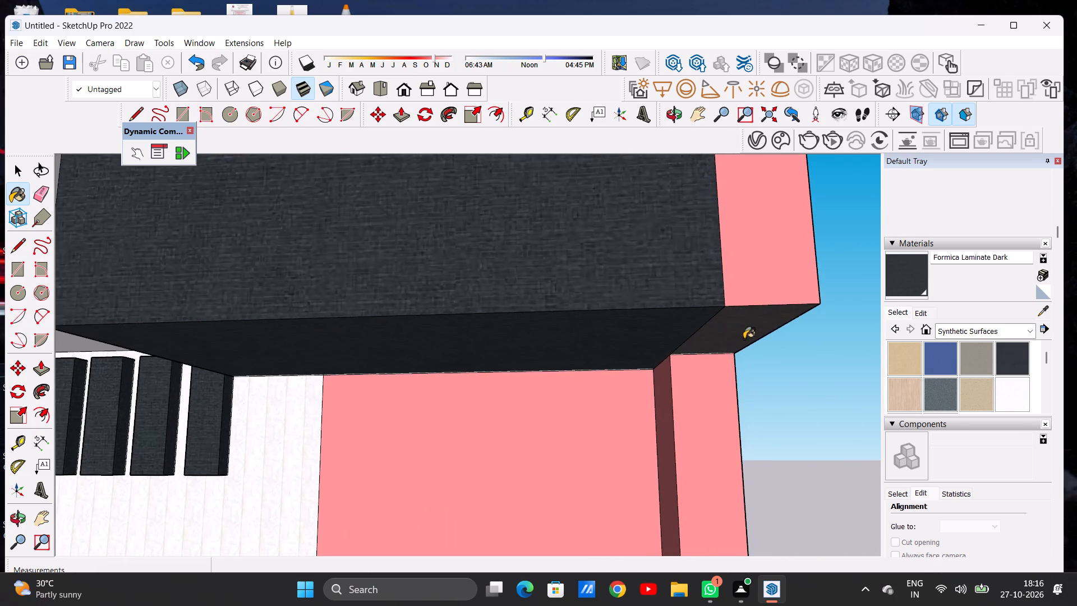
scroll(744, 339, "up", 6)
left_click(731, 329)
scroll(614, 348, "down", 2)
scroll(613, 351, "up", 1)
scroll(613, 351, "down", 13)
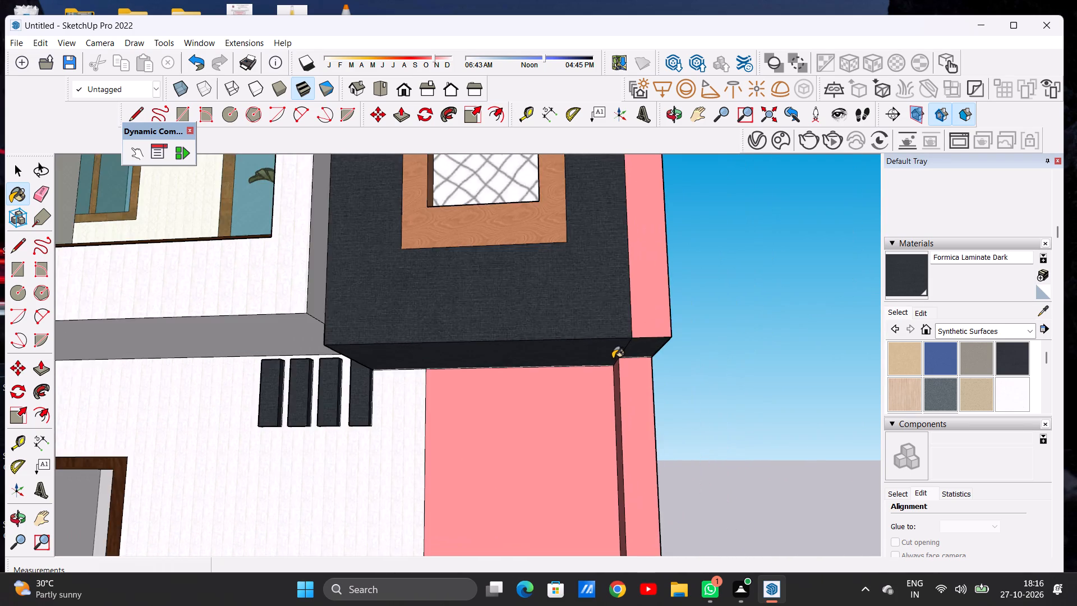
scroll(613, 359, "down", 17)
Examine the front elevation, the NAKSHA MART sign and the top of the dark window surround from several angles.
middle_click_drag(570, 301, 577, 377)
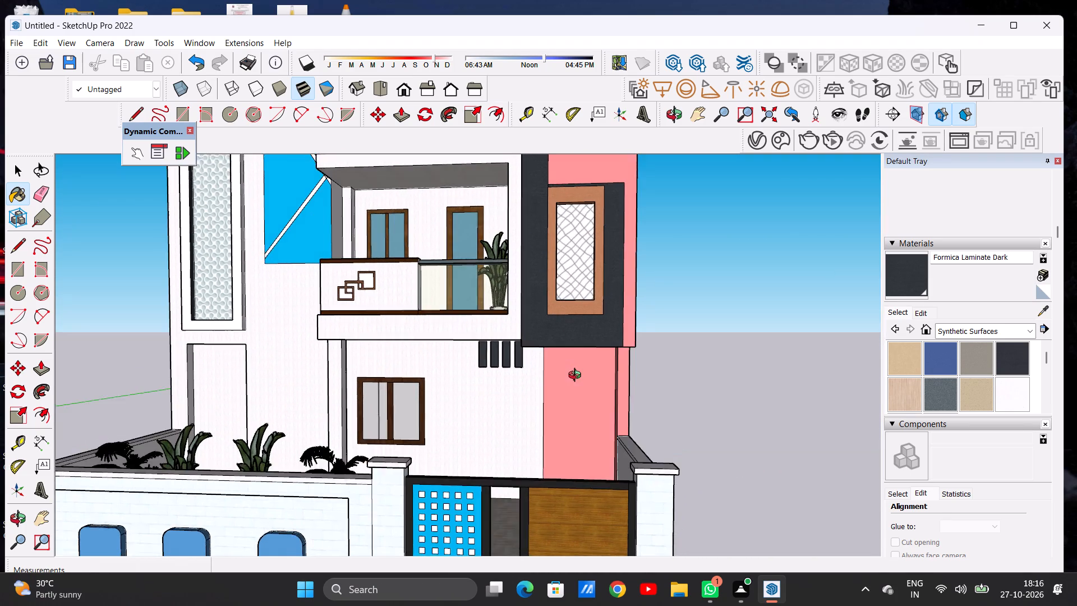
middle_click_drag(577, 377, 576, 389)
scroll(571, 389, "down", 16)
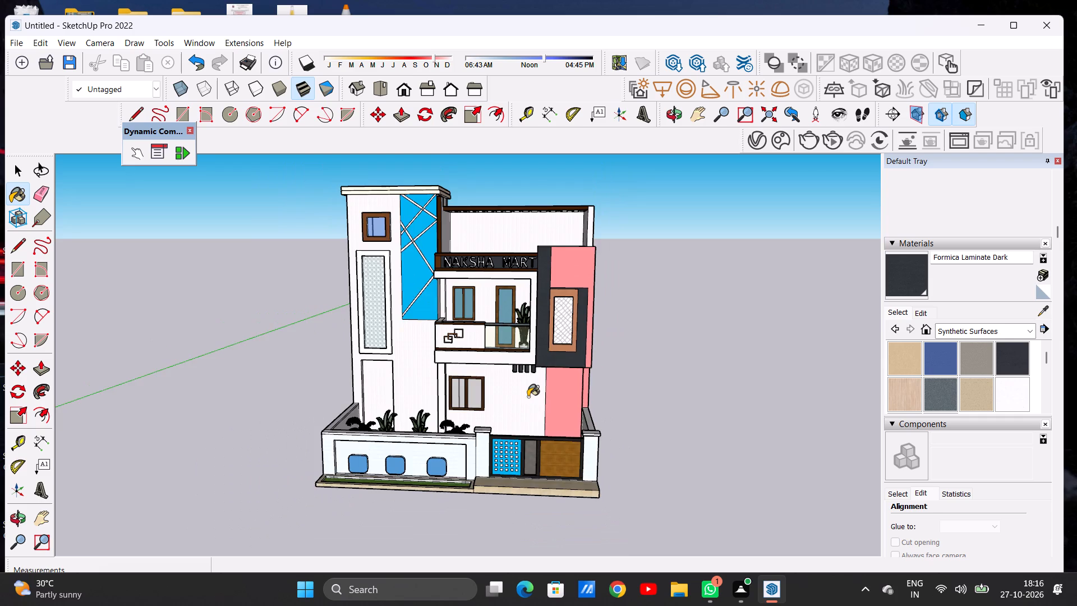
scroll(528, 397, "down", 1)
scroll(542, 275, "up", 12)
scroll(542, 275, "down", 1)
scroll(542, 275, "up", 7)
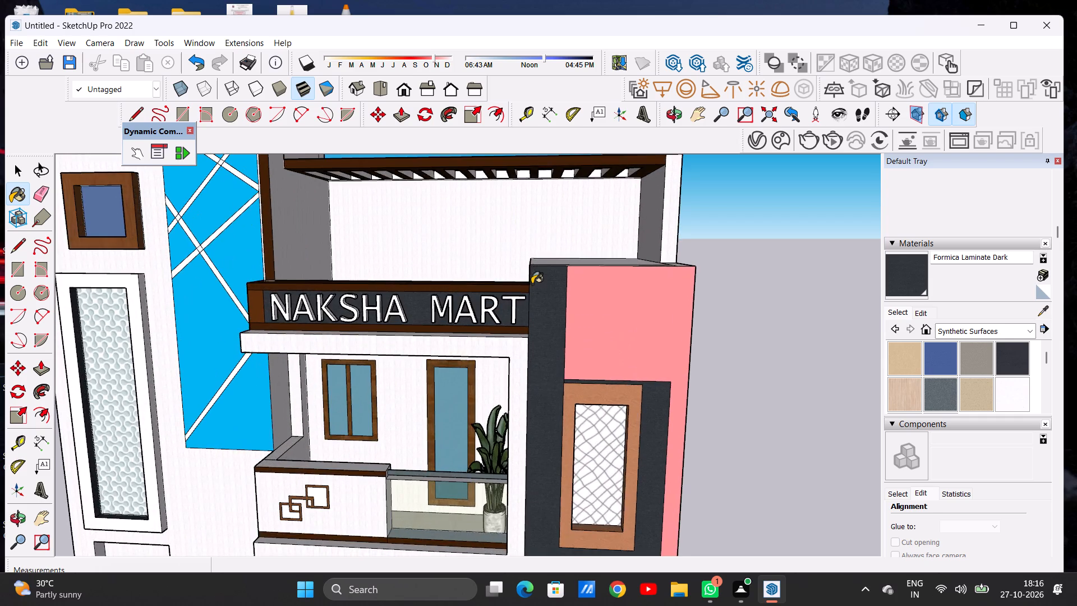
middle_click_drag(545, 263, 545, 363)
scroll(550, 321, "up", 2)
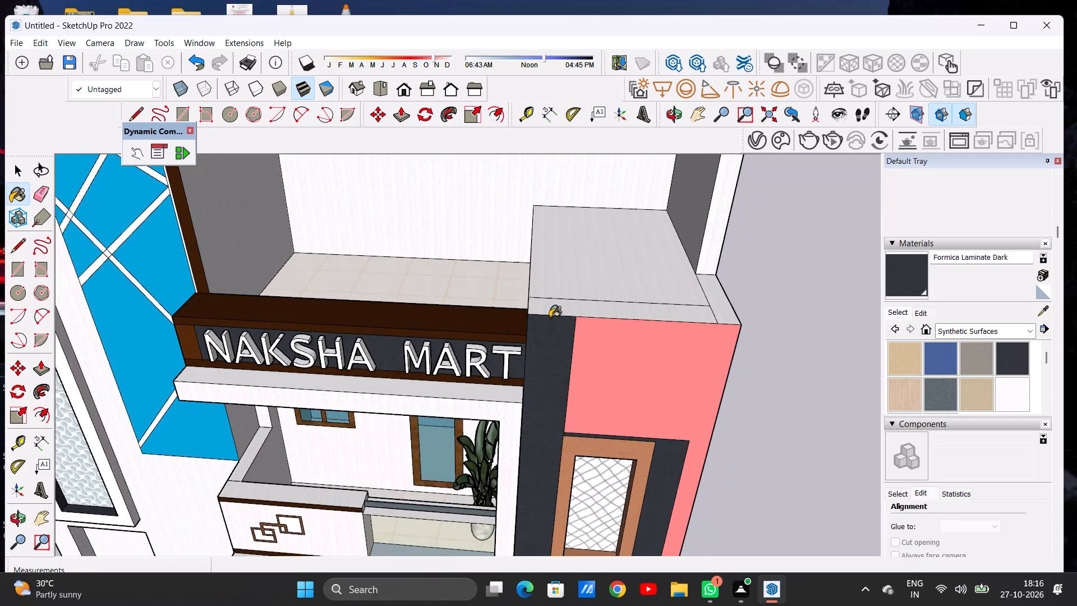
scroll(550, 318, "up", 1)
scroll(552, 318, "down", 2)
scroll(554, 318, "up", 1)
scroll(554, 318, "down", 4)
middle_click_drag(498, 343, 595, 286)
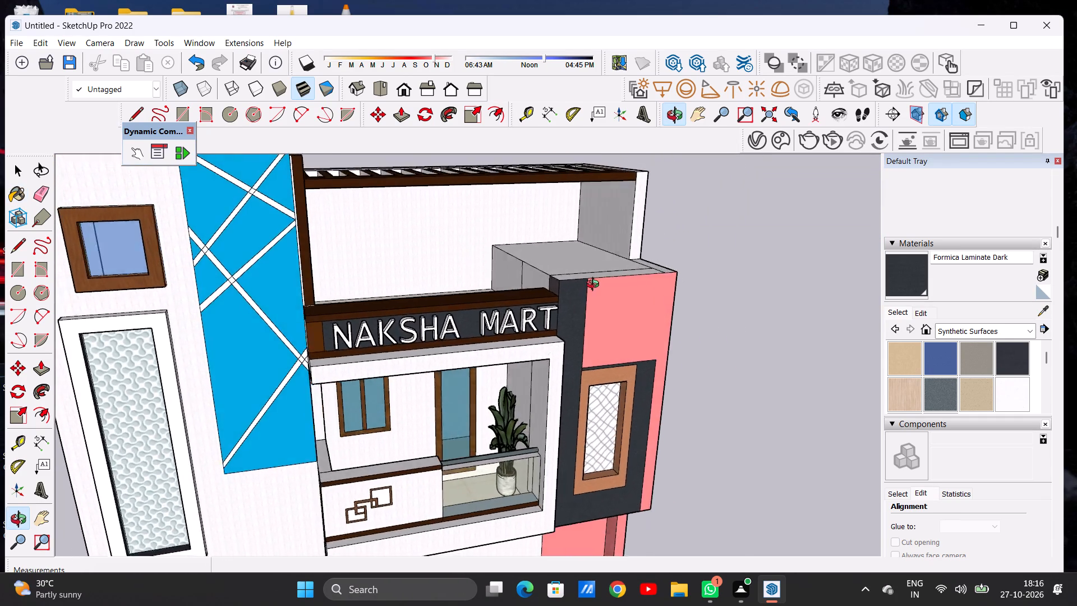
middle_click_drag(595, 286, 512, 272)
scroll(515, 301, "down", 11)
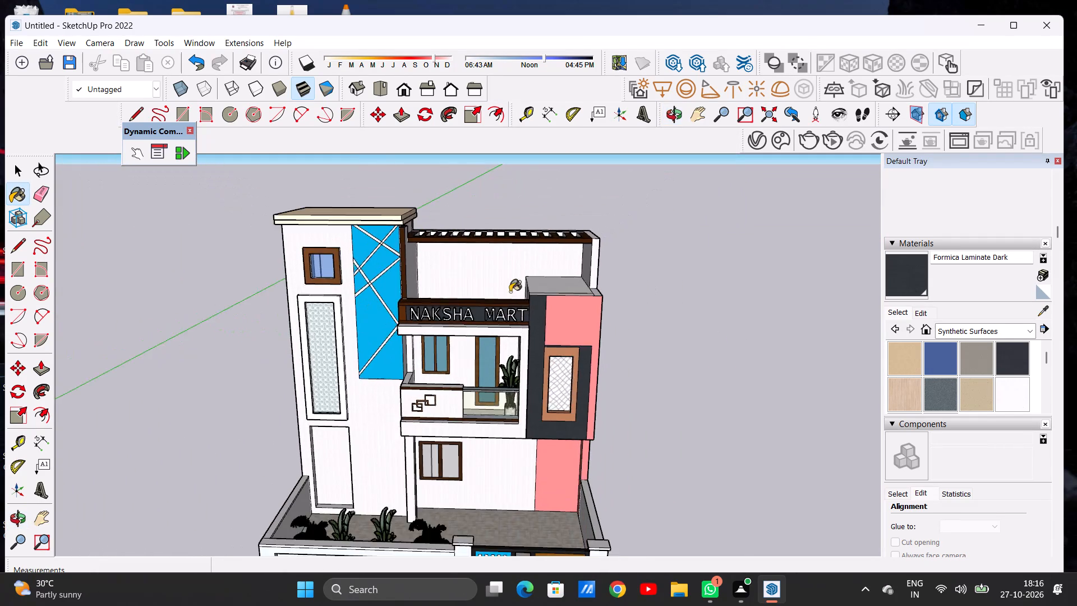
scroll(494, 276, "down", 6)
scroll(482, 412, "up", 8)
middle_click_drag(482, 422, 491, 352)
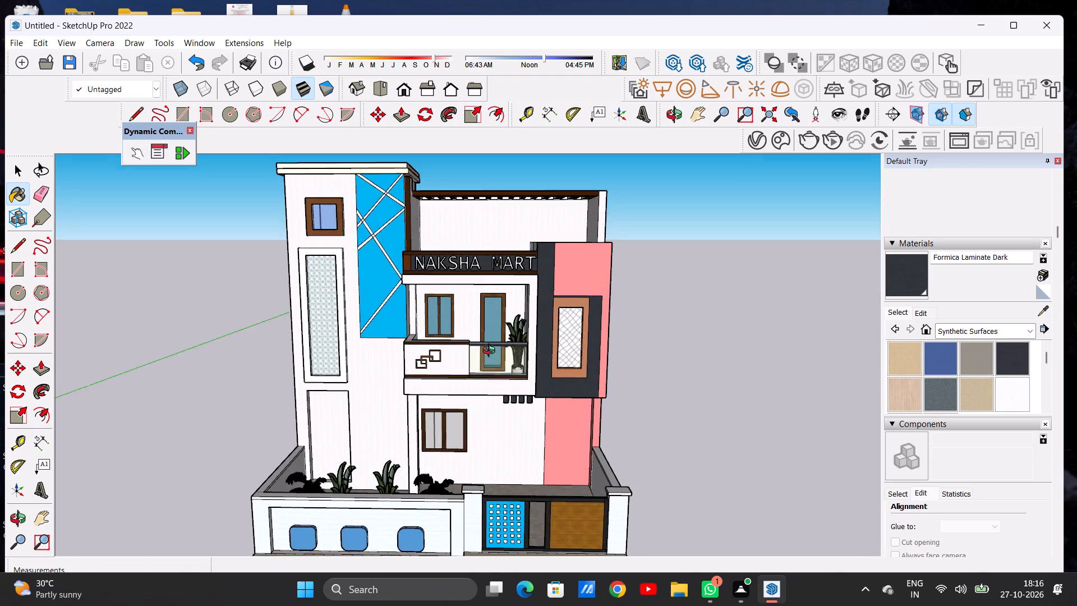
middle_click_drag(491, 352, 507, 379)
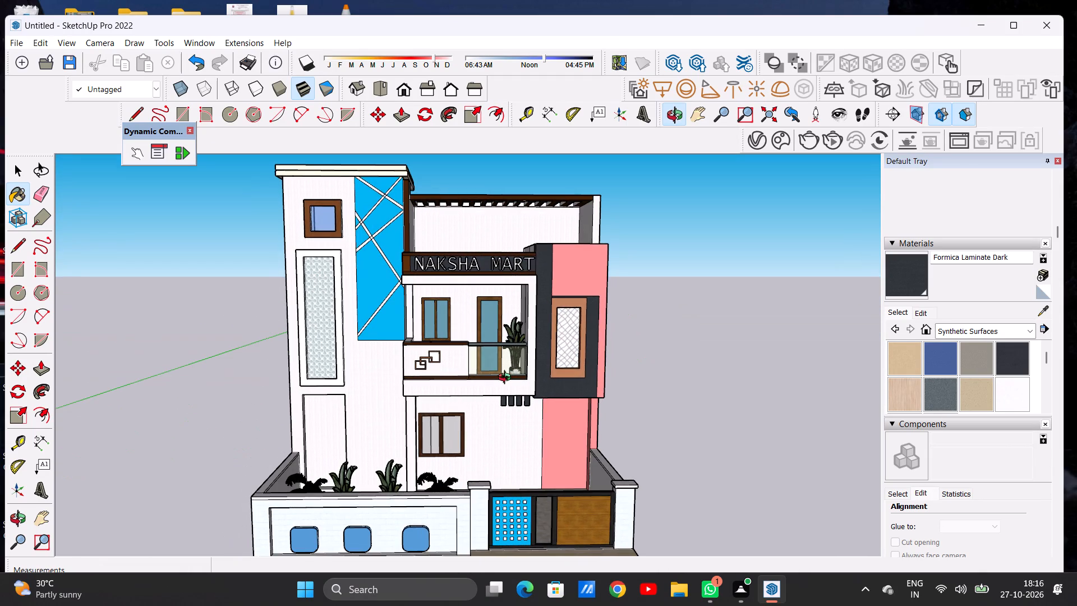
middle_click_drag(507, 379, 485, 373)
scroll(487, 368, "down", 8)
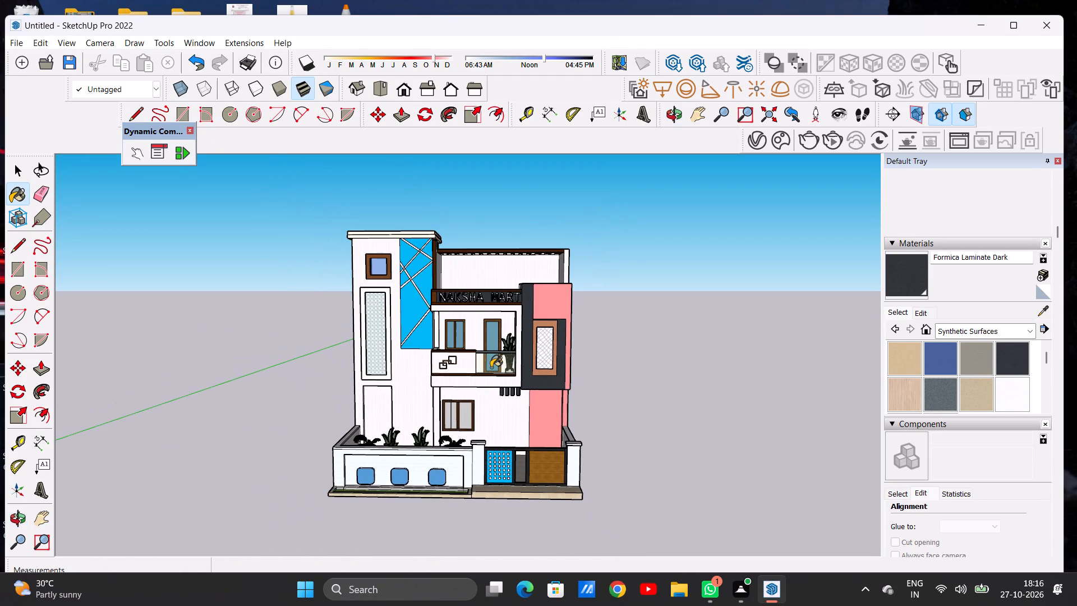
key("space")
Examine the terrace walls, blue lined panel and NAKSHA MART sign from the side and the front.
scroll(445, 264, "up", 11)
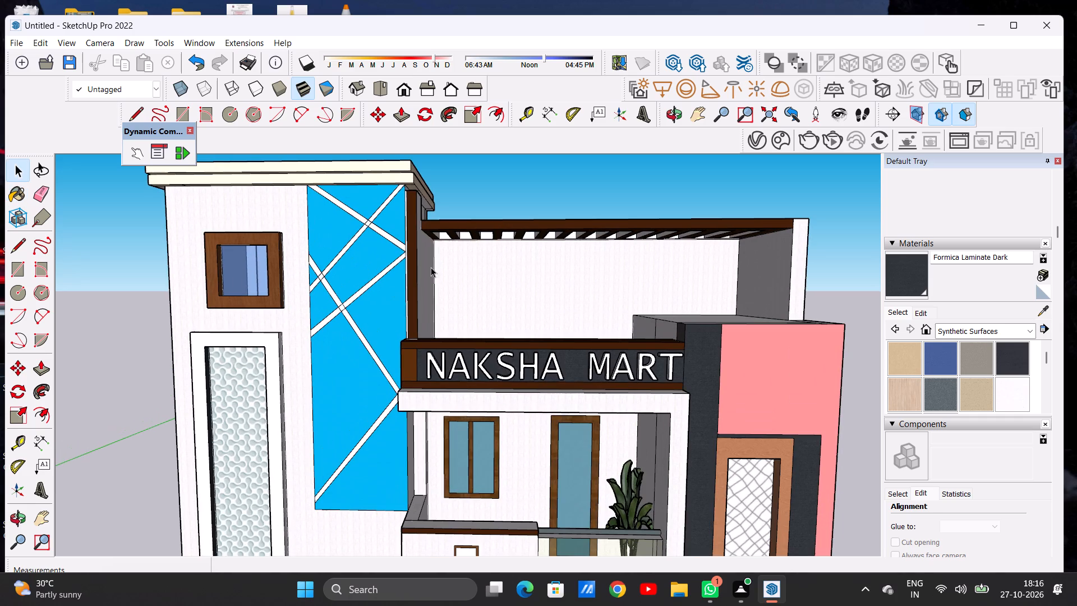
middle_click_drag(422, 270, 243, 308)
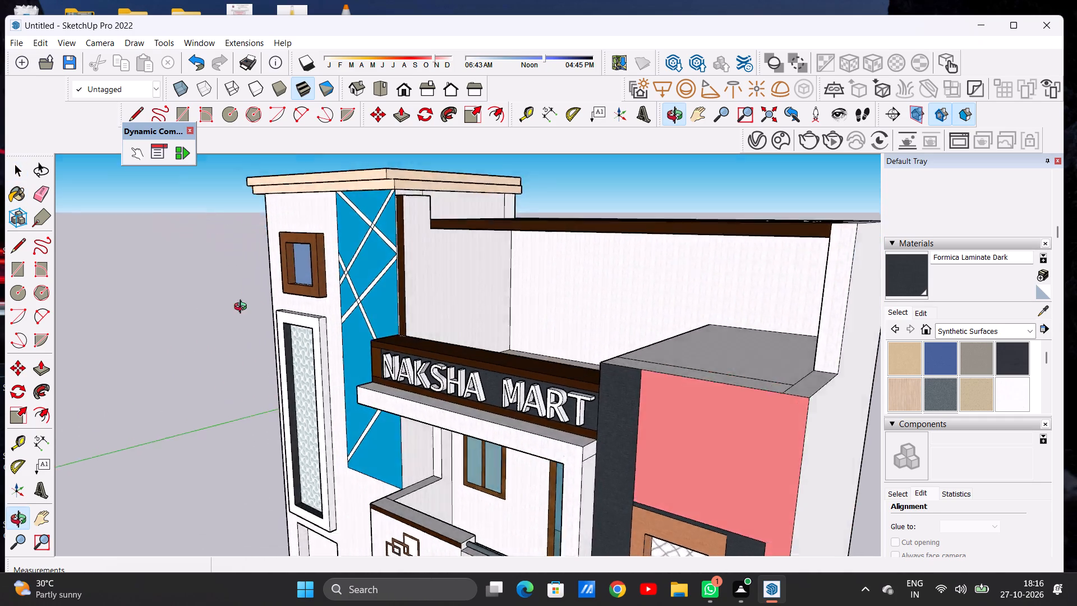
middle_click_drag(243, 308, 429, 287)
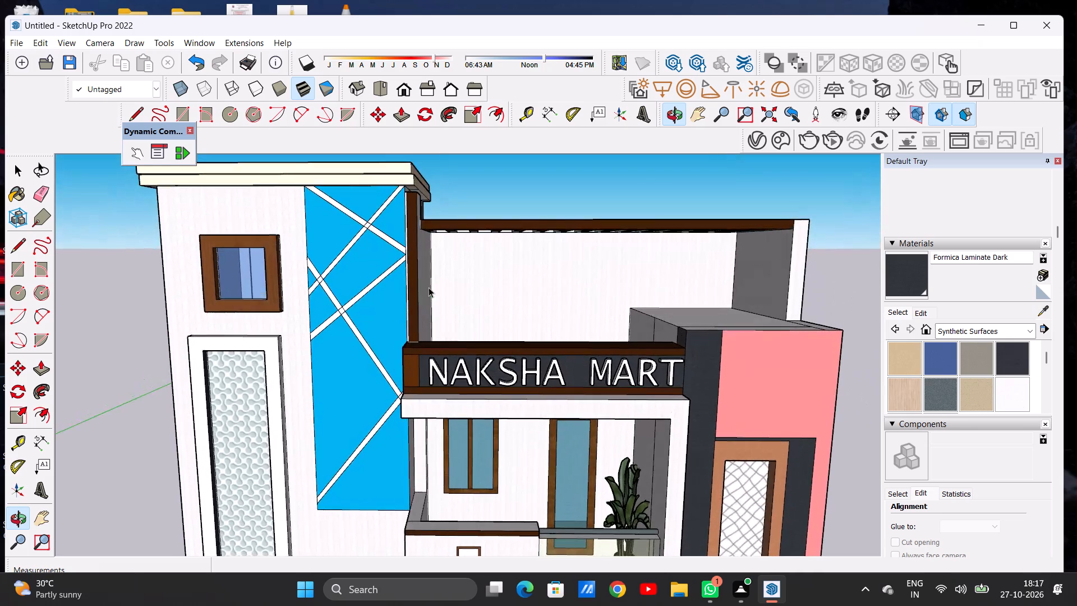
scroll(419, 296, "down", 16)
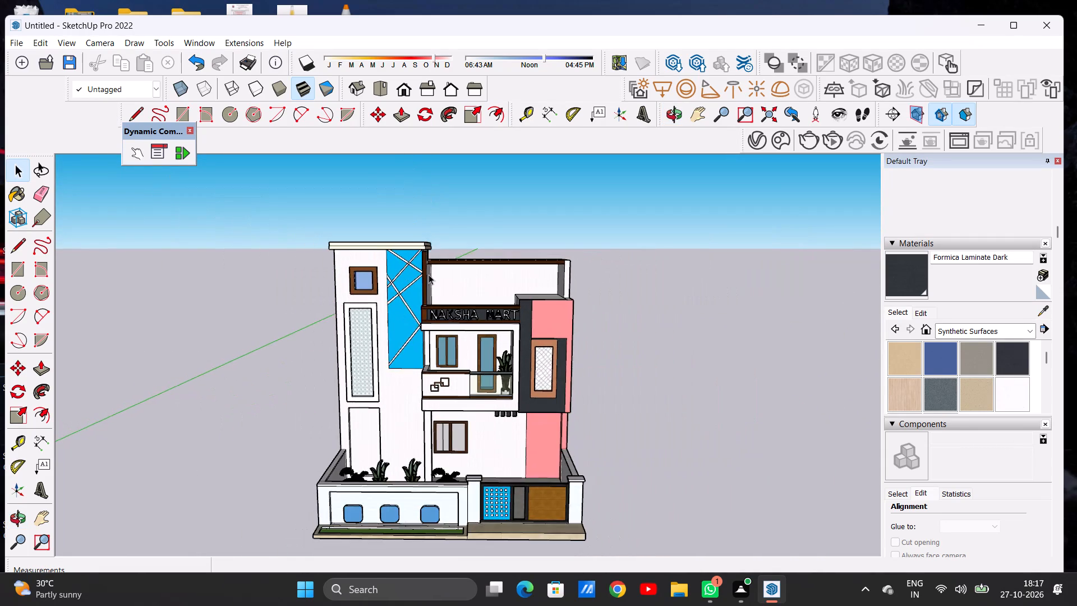
scroll(429, 274, "down", 2)
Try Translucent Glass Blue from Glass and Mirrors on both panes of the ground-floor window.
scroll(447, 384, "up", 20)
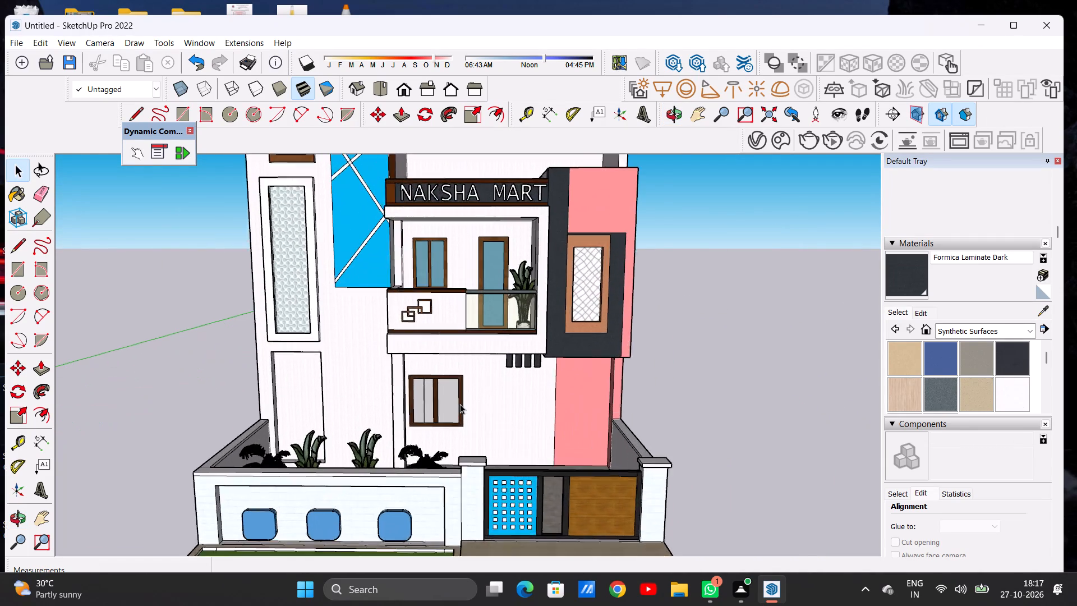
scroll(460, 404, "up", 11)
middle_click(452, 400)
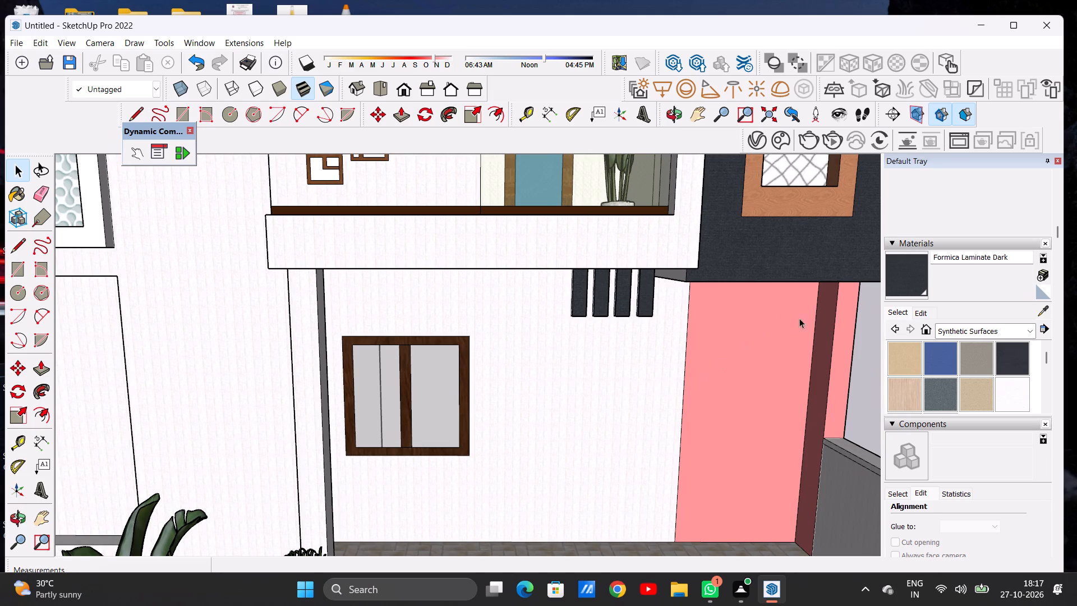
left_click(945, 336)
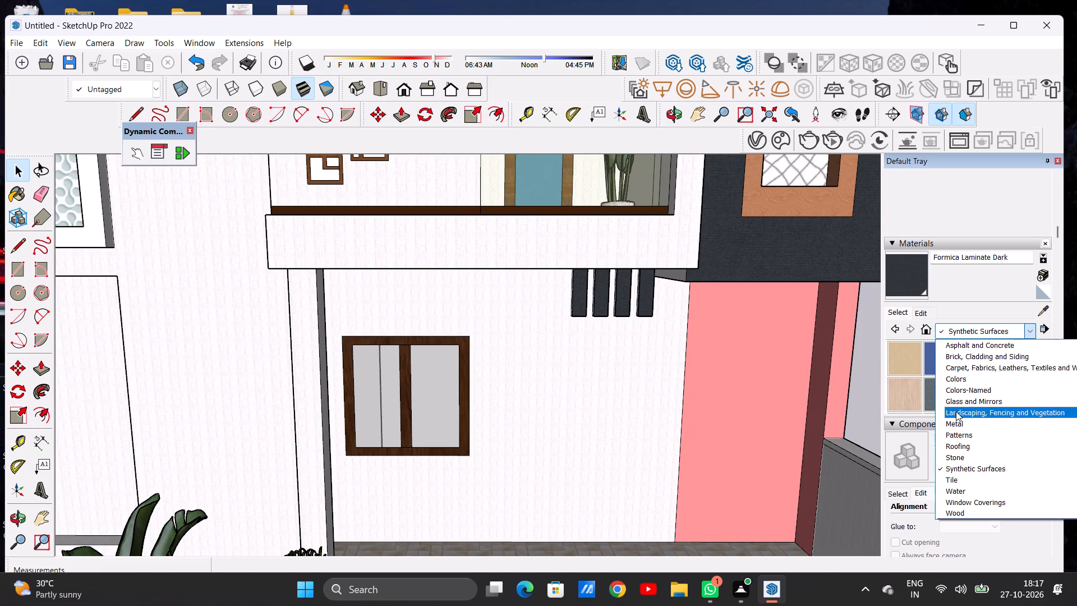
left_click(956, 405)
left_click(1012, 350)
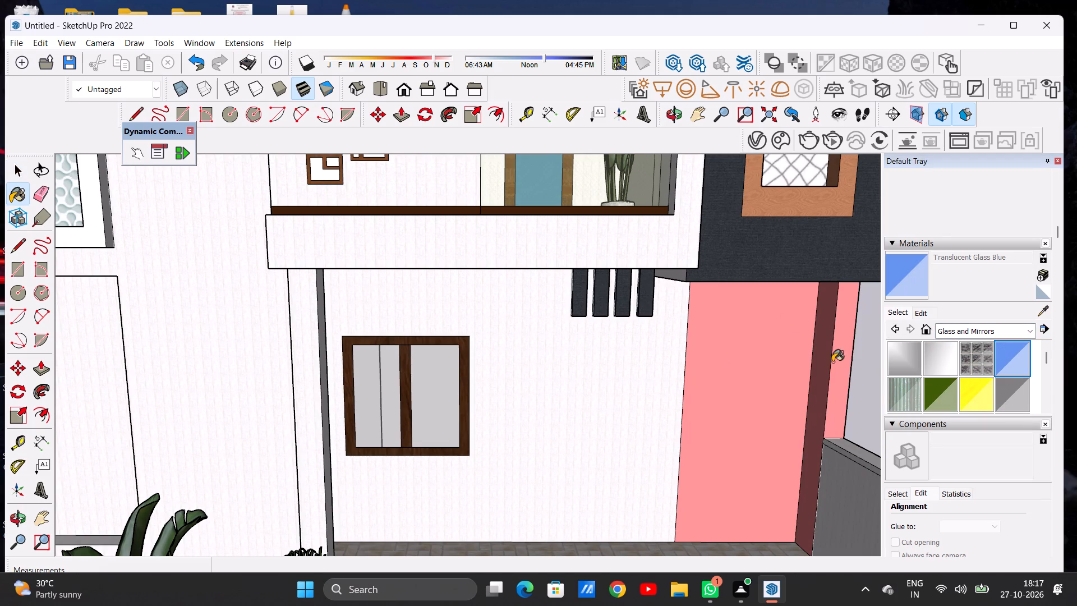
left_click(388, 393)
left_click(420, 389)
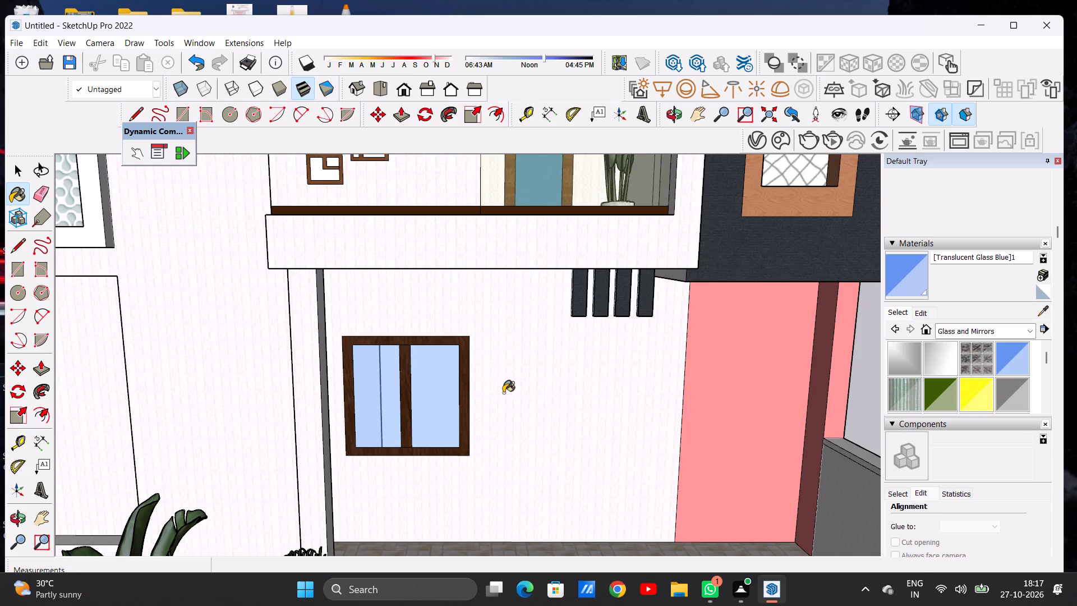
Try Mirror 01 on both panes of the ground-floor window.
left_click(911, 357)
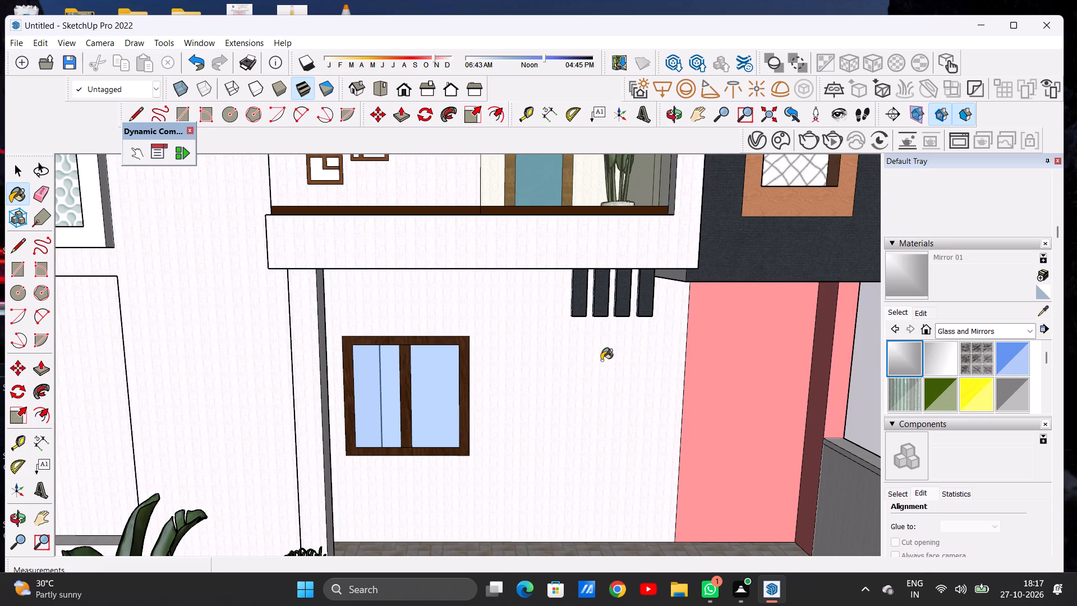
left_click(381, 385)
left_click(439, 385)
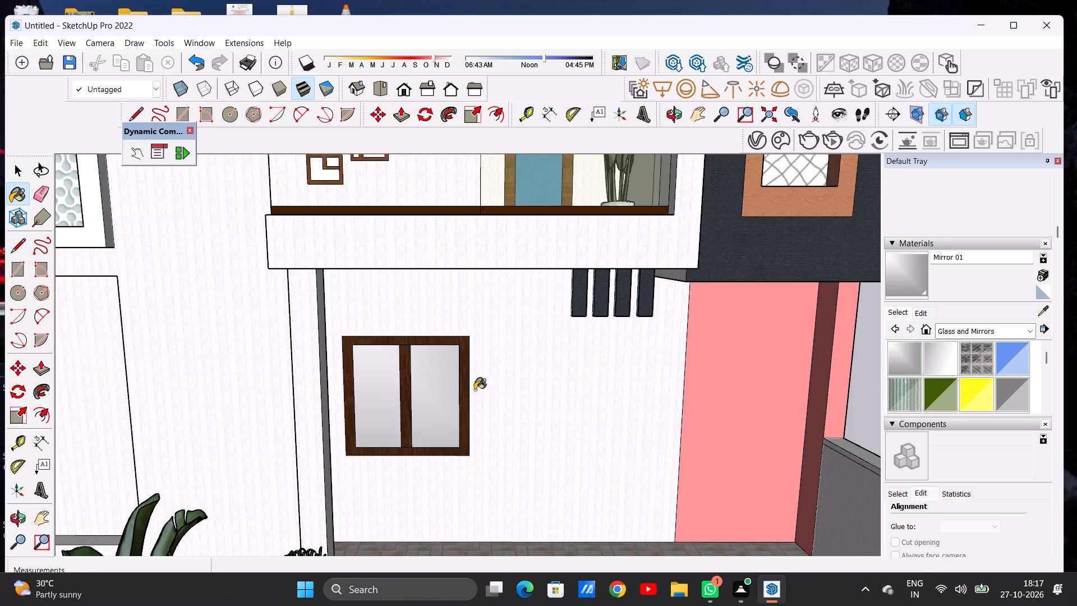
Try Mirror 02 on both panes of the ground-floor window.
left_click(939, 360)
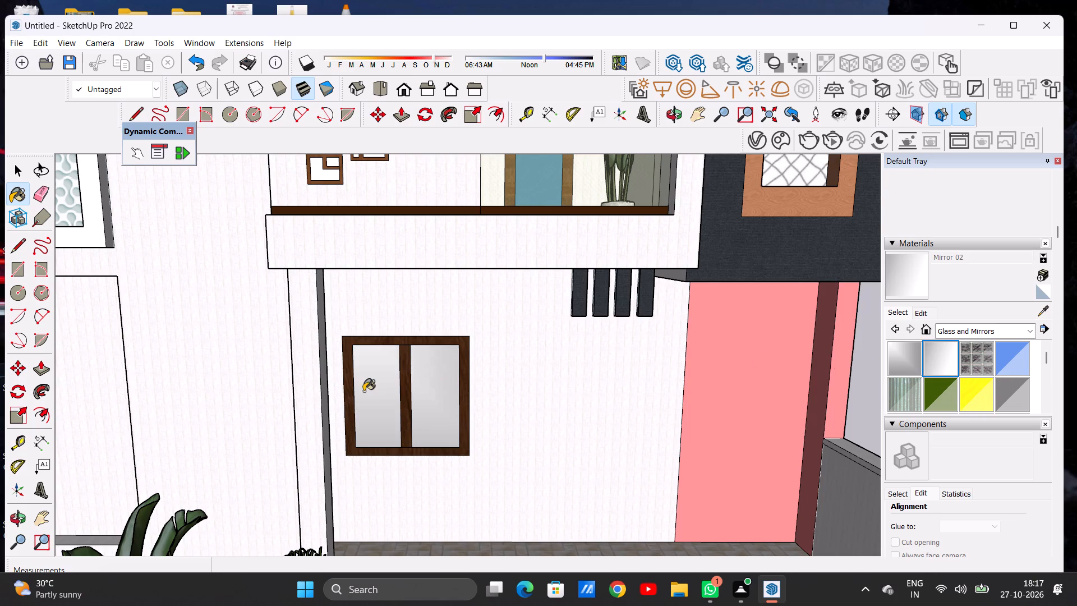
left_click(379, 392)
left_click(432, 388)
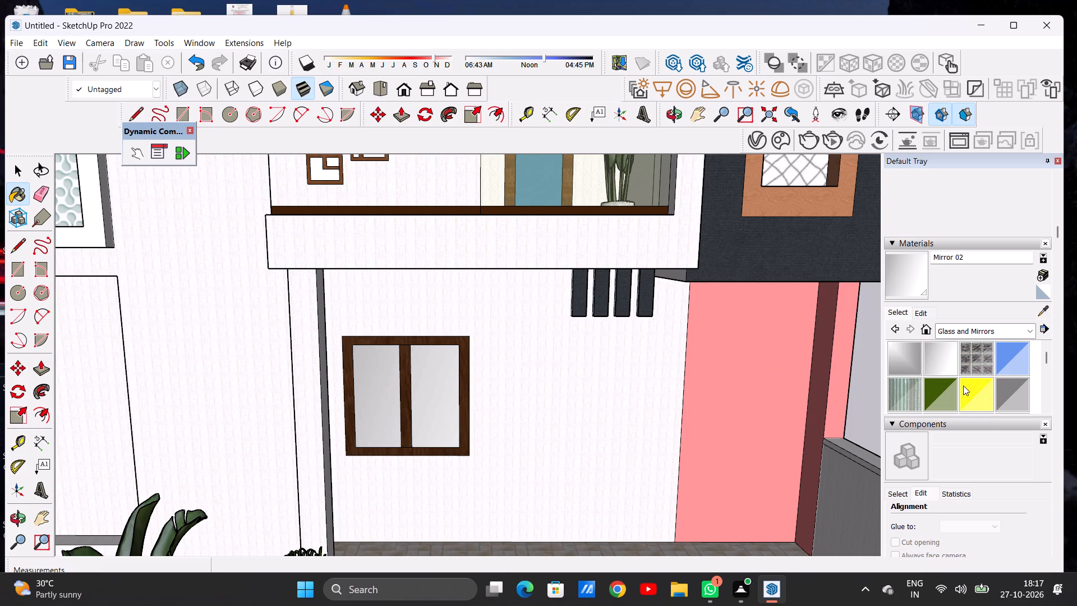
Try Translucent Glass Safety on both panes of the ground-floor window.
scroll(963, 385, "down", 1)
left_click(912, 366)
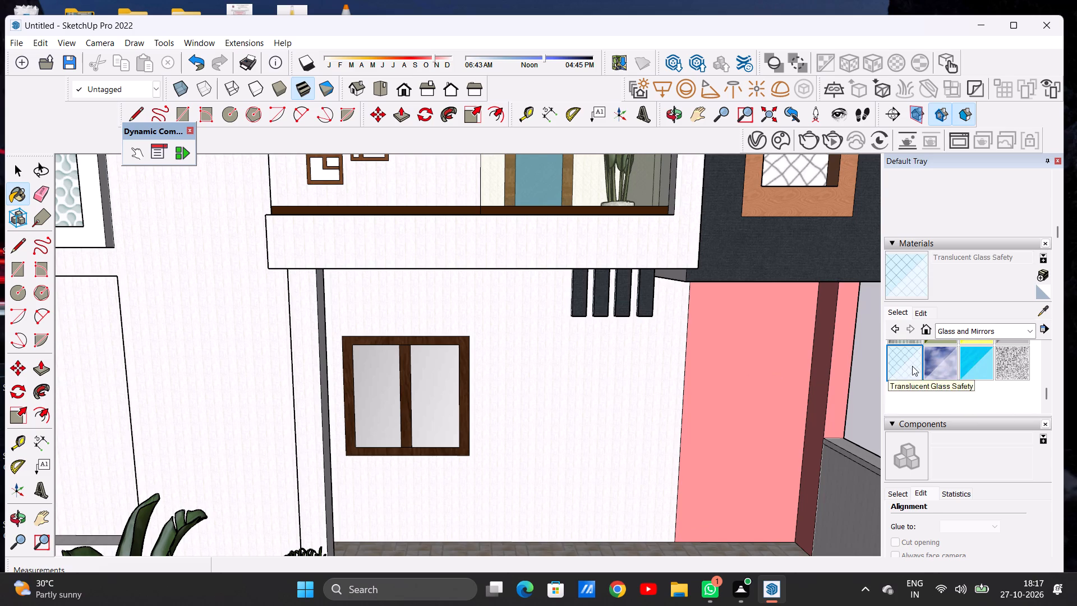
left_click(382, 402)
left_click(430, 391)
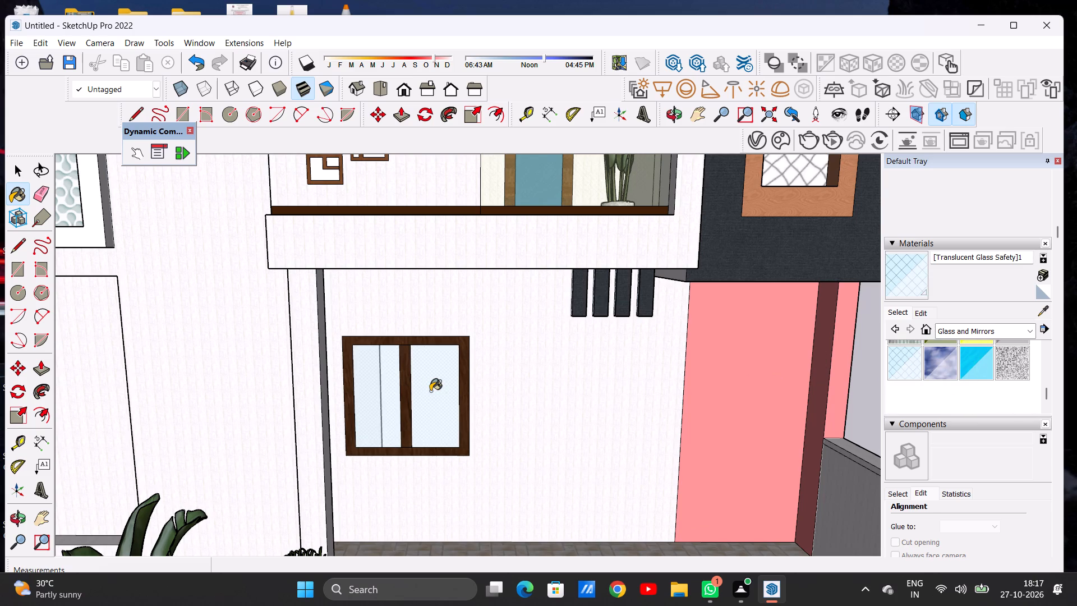
Paint both panes of the ground-floor window with Translucent Glass Gray.
scroll(431, 401, "down", 12)
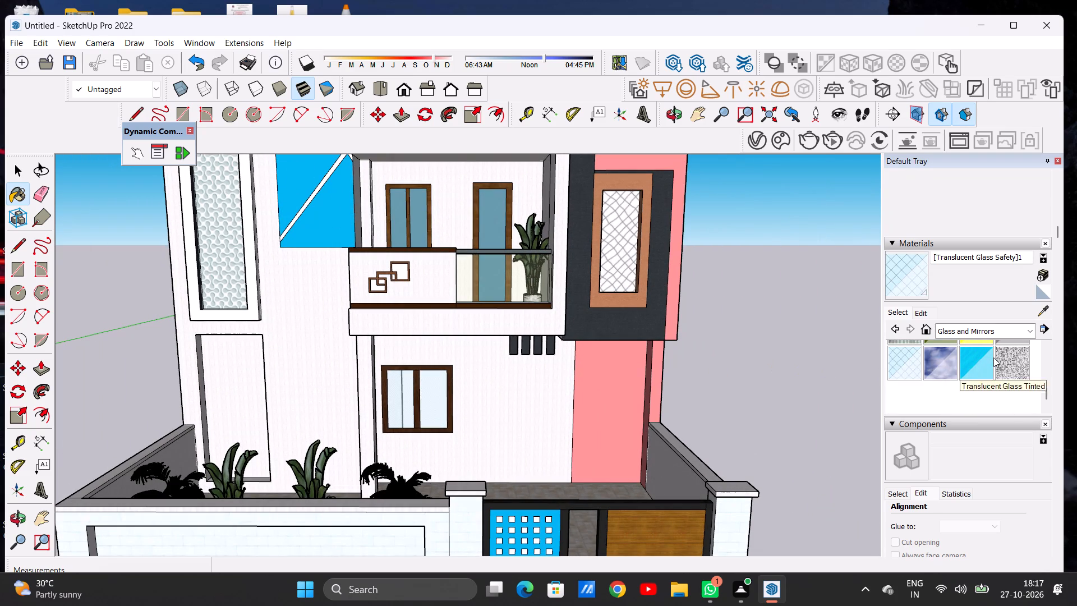
scroll(998, 361, "up", 1)
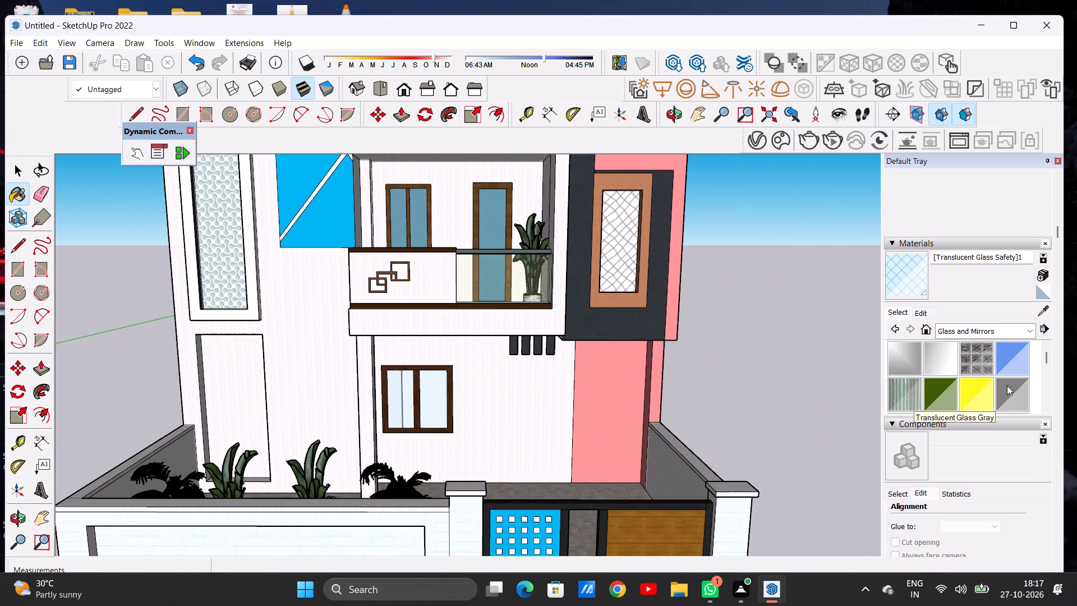
left_click(1007, 385)
scroll(412, 409, "up", 11)
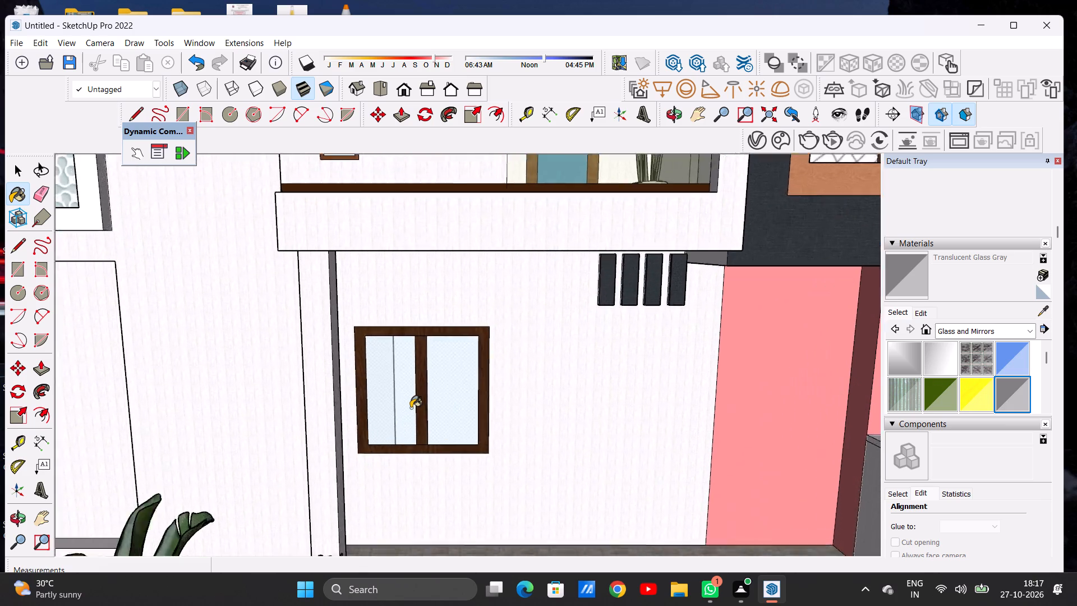
left_click(405, 402)
left_click(465, 392)
scroll(480, 388, "down", 5)
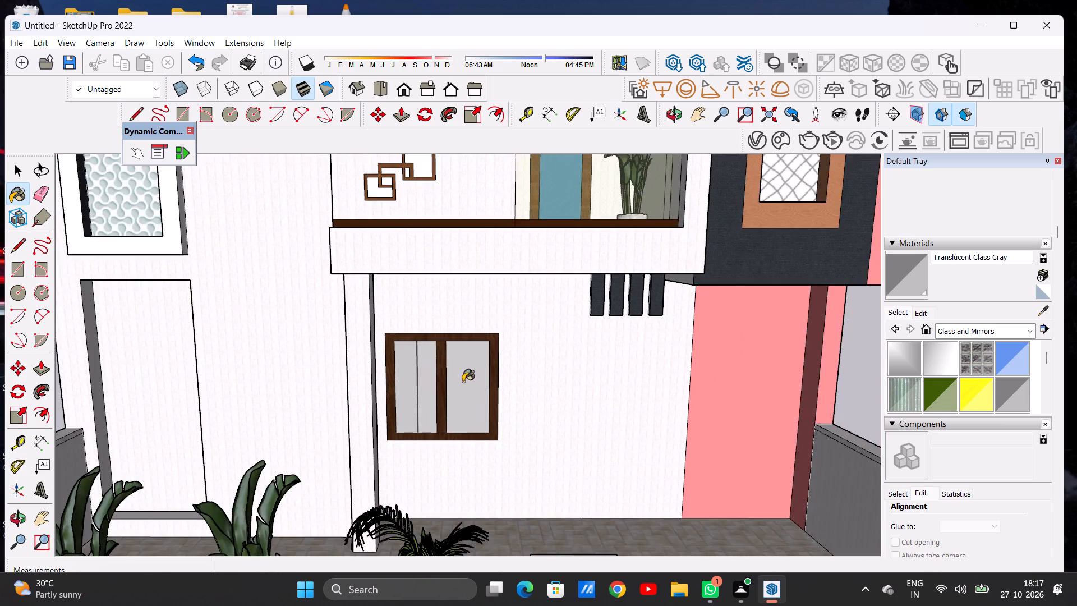
Examine the ground-floor window's glass against the whole front elevation, and leave the Paint Bucket tool.
scroll(463, 382, "down", 7)
scroll(461, 381, "up", 2)
scroll(461, 381, "down", 4)
scroll(458, 380, "up", 1)
scroll(458, 380, "down", 8)
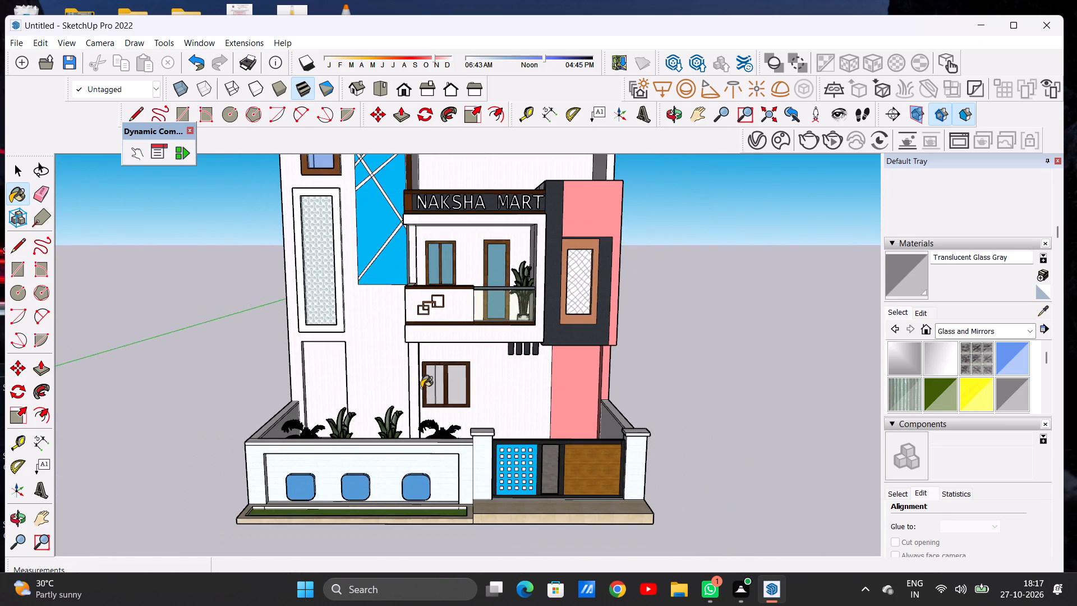
scroll(421, 388, "down", 5)
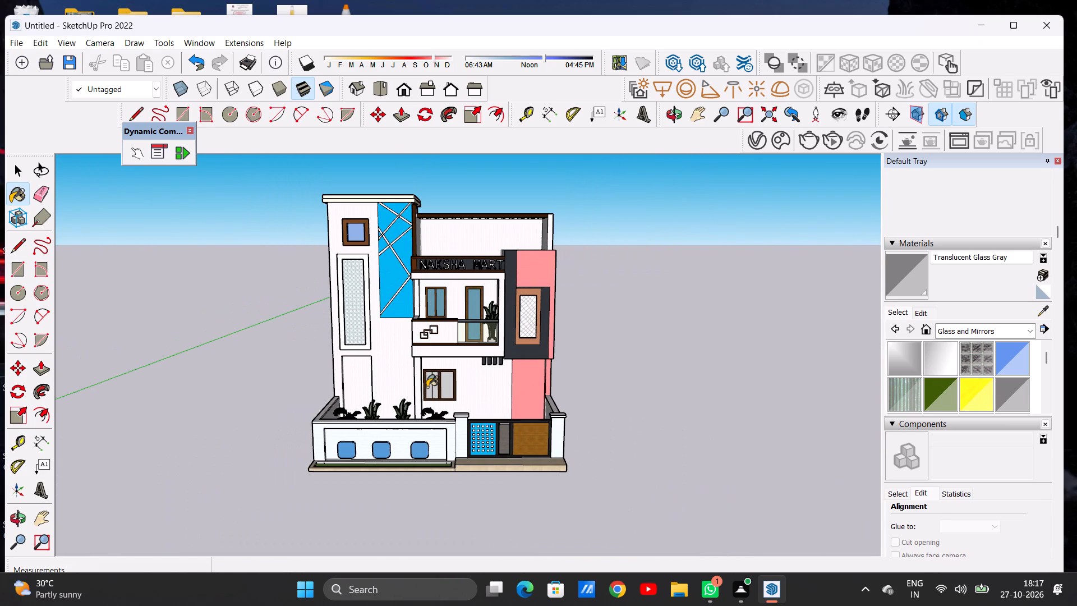
key("space")
Examine the balcony, its windows and the ground-floor window up close and from an angle, and review the whole front elevation.
scroll(437, 368, "up", 8)
scroll(435, 321, "up", 12)
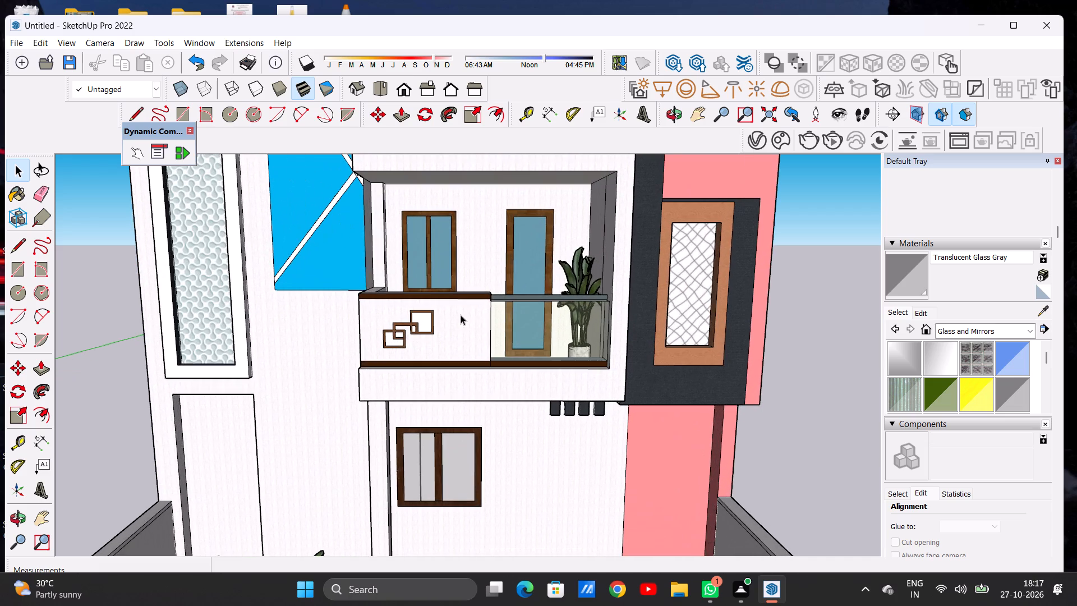
middle_click_drag(437, 304, 238, 377)
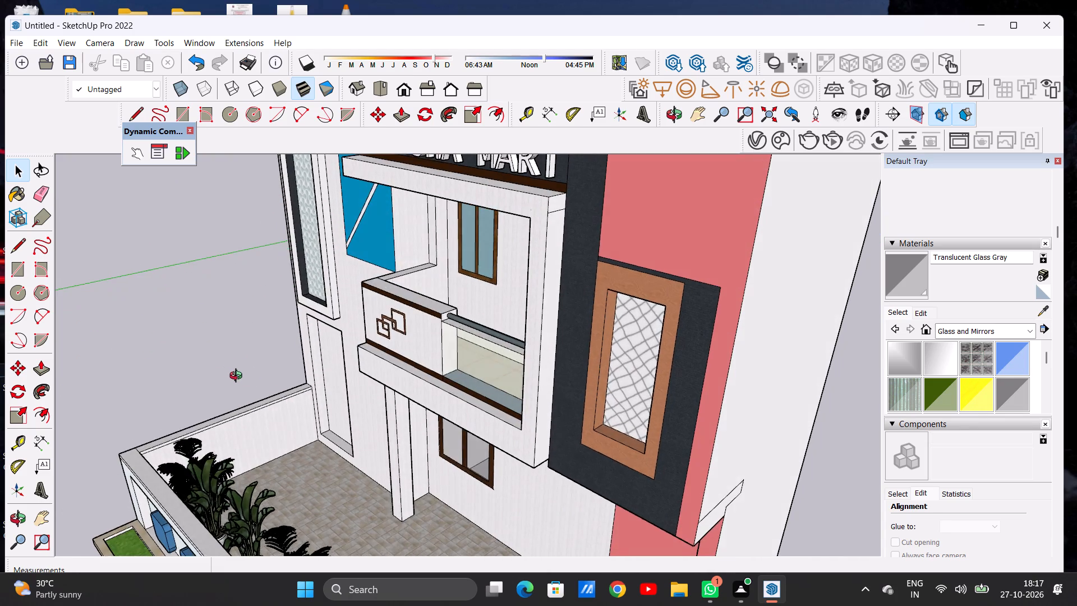
middle_click_drag(238, 377, 433, 316)
scroll(433, 316, "up", 1)
scroll(445, 328, "down", 7)
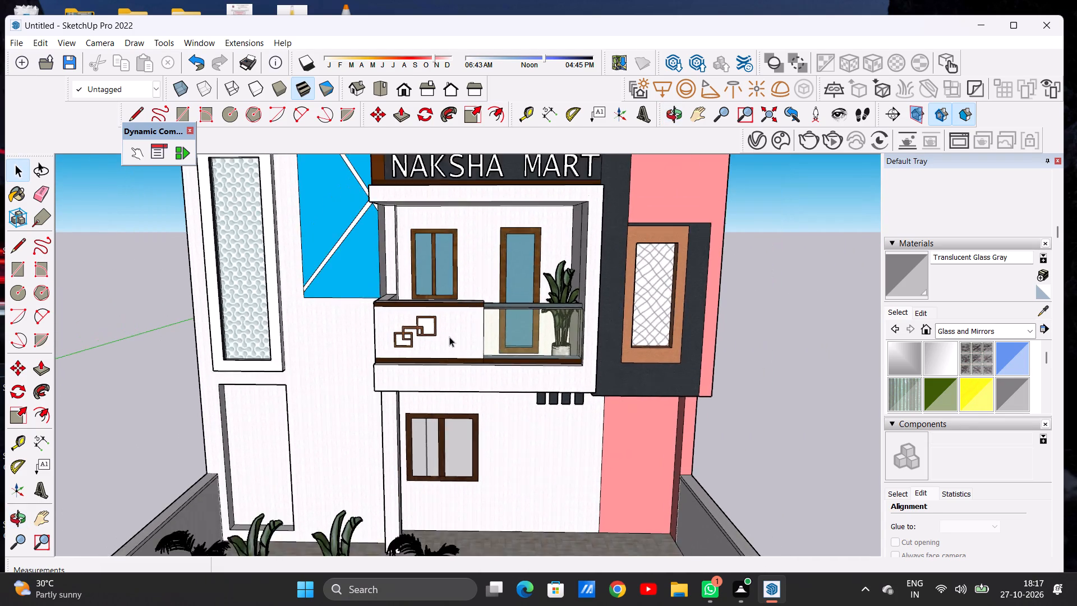
scroll(449, 337, "down", 20)
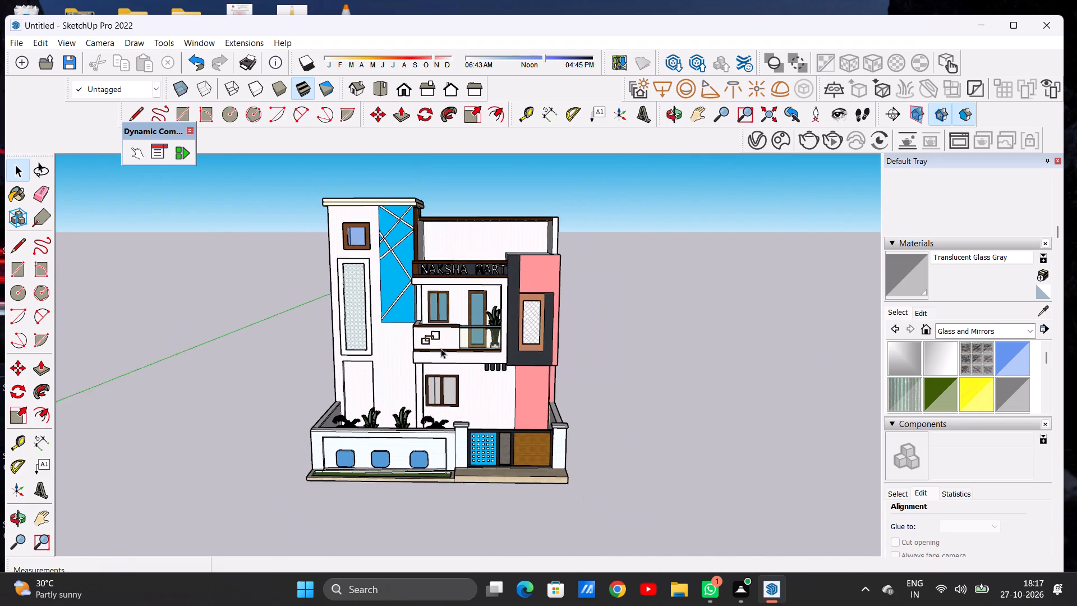
scroll(475, 256, "up", 4)
middle_click(468, 253)
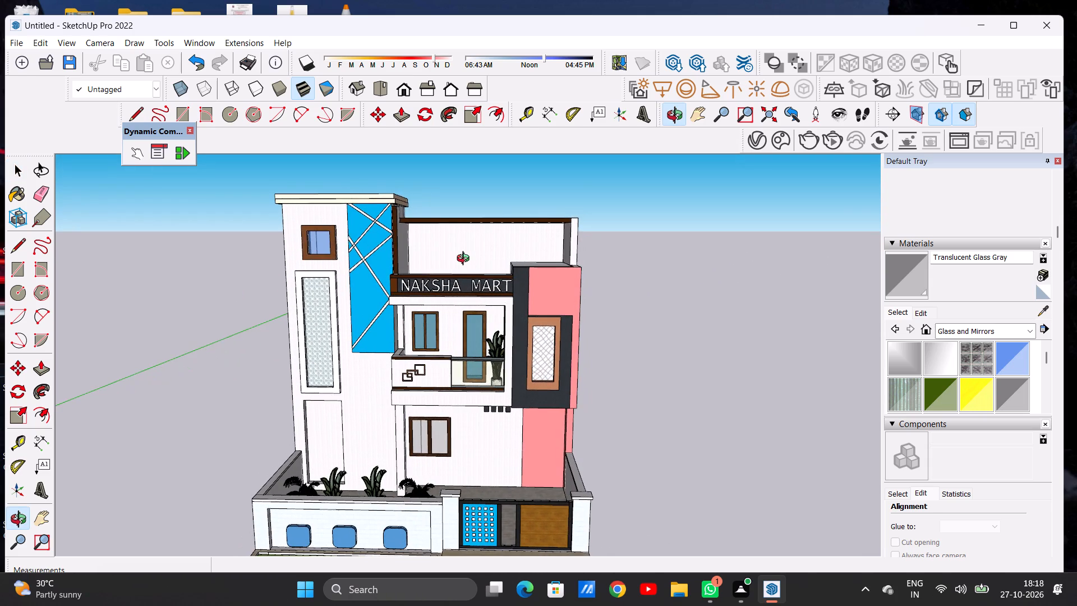
scroll(464, 252, "down", 5)
scroll(464, 252, "up", 2)
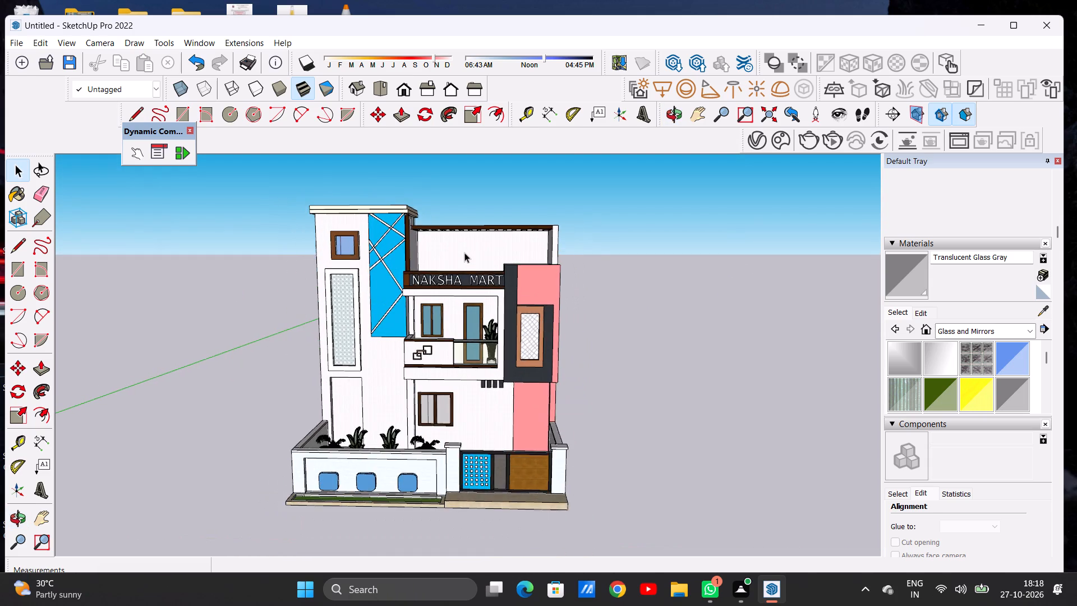
scroll(464, 252, "up", 1)
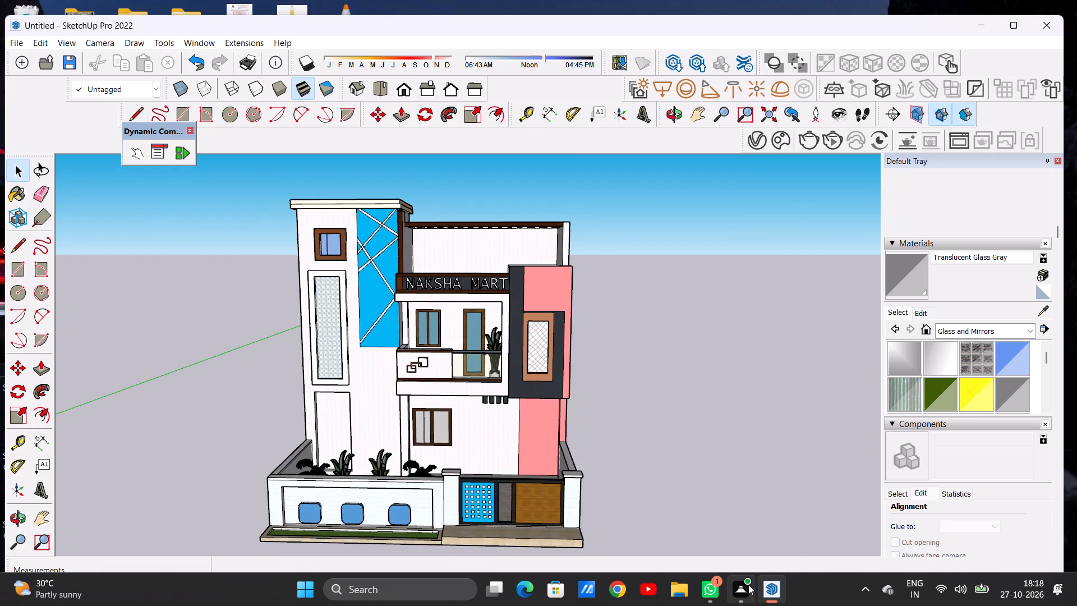
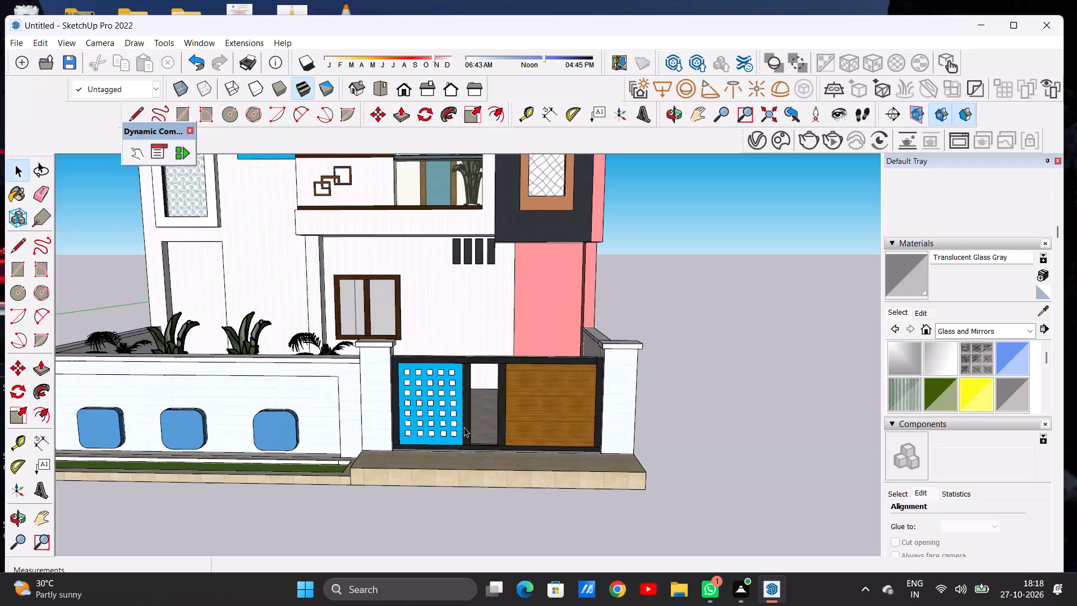
Examine the front gate's blue perforated panel, open middle section and wooden panel up close and from an angle.
middle_click_drag(551, 411, 441, 397)
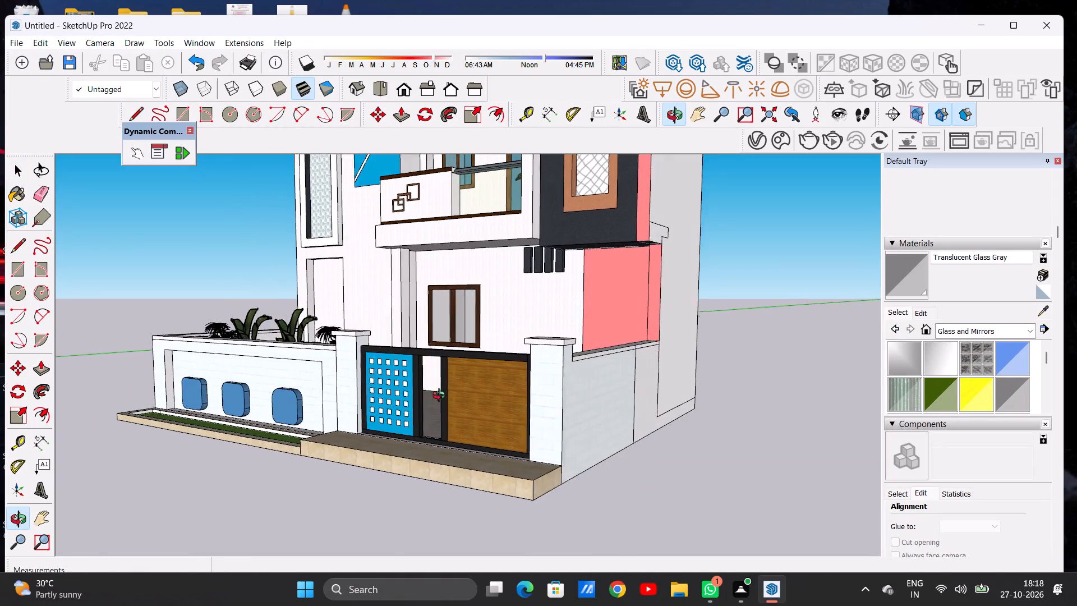
middle_click_drag(441, 397, 463, 397)
scroll(456, 384, "up", 1)
scroll(456, 386, "down", 1)
scroll(456, 387, "up", 4)
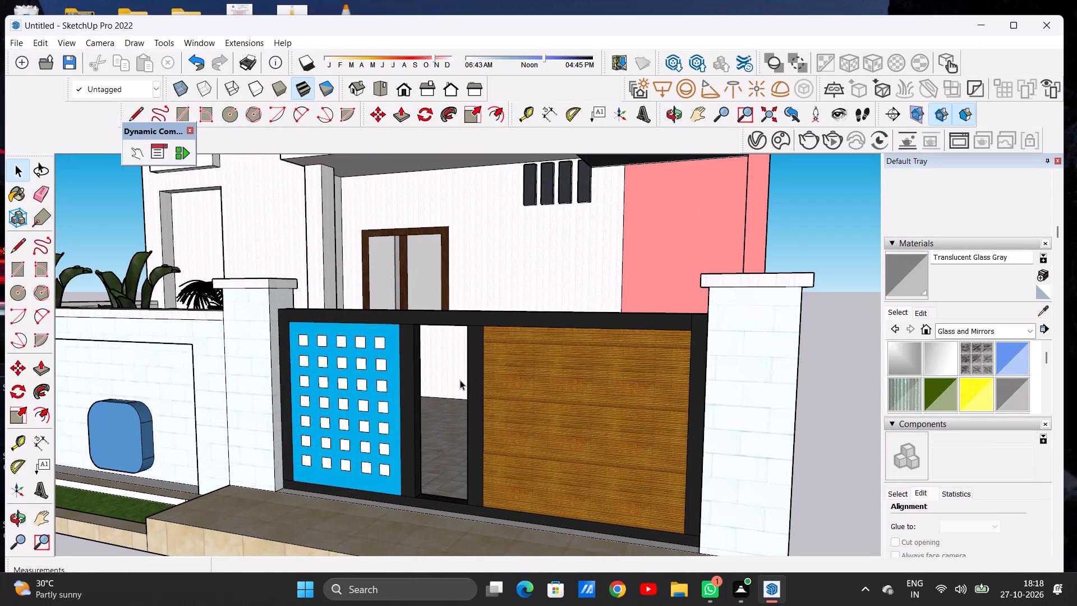
scroll(465, 396, "down", 3)
middle_click_drag(431, 411, 479, 401)
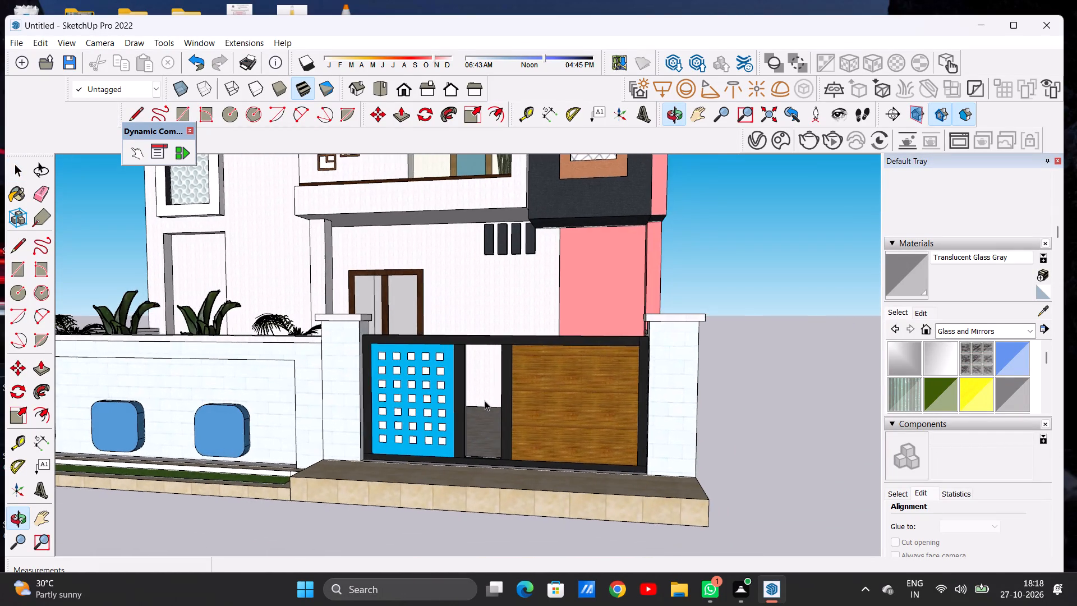
scroll(485, 401, "up", 6)
scroll(485, 401, "down", 2)
scroll(485, 401, "up", 1)
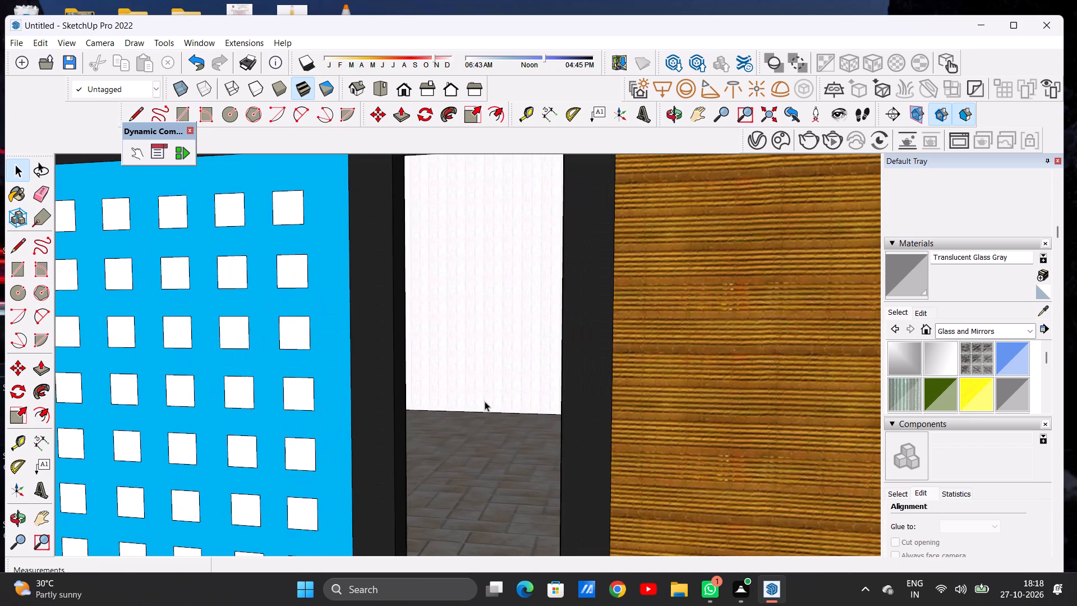
scroll(482, 402, "down", 2)
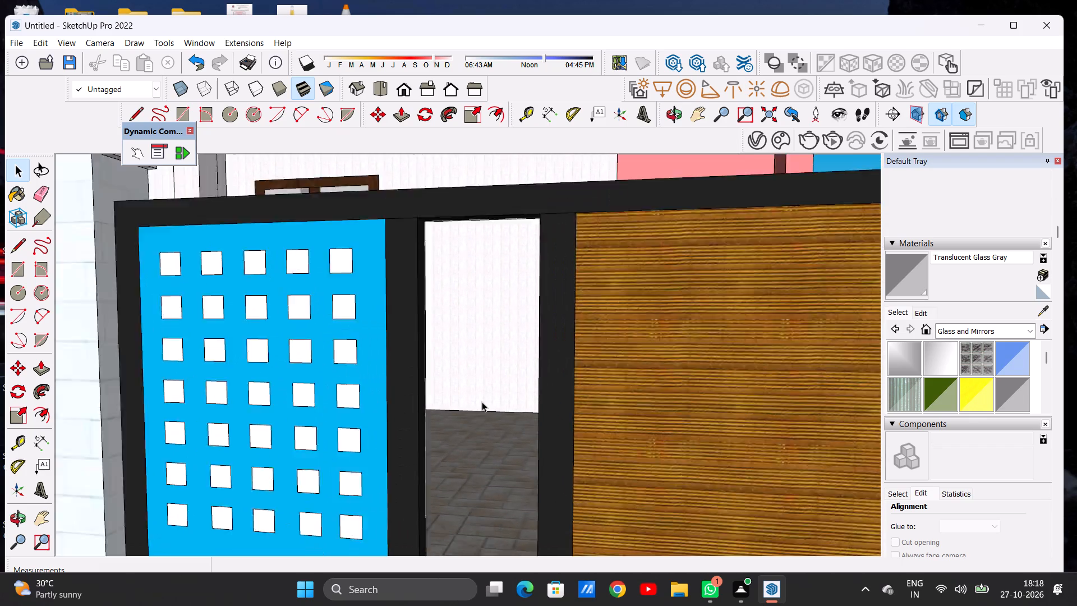
scroll(482, 402, "down", 6)
middle_click_drag(421, 429, 421, 429)
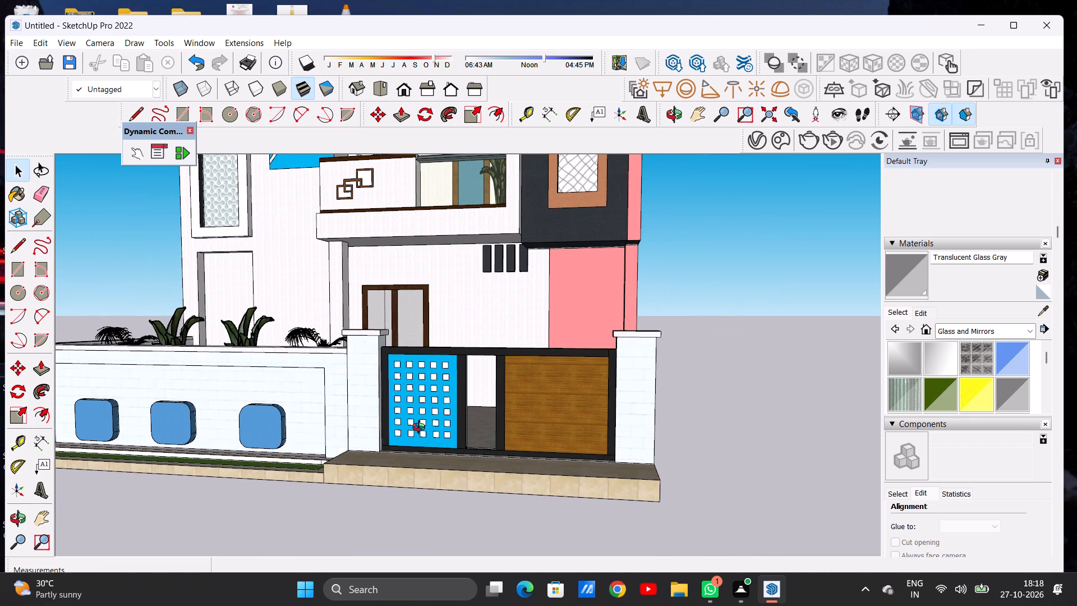
middle_click_drag(421, 429, 441, 428)
scroll(449, 386, "up", 8)
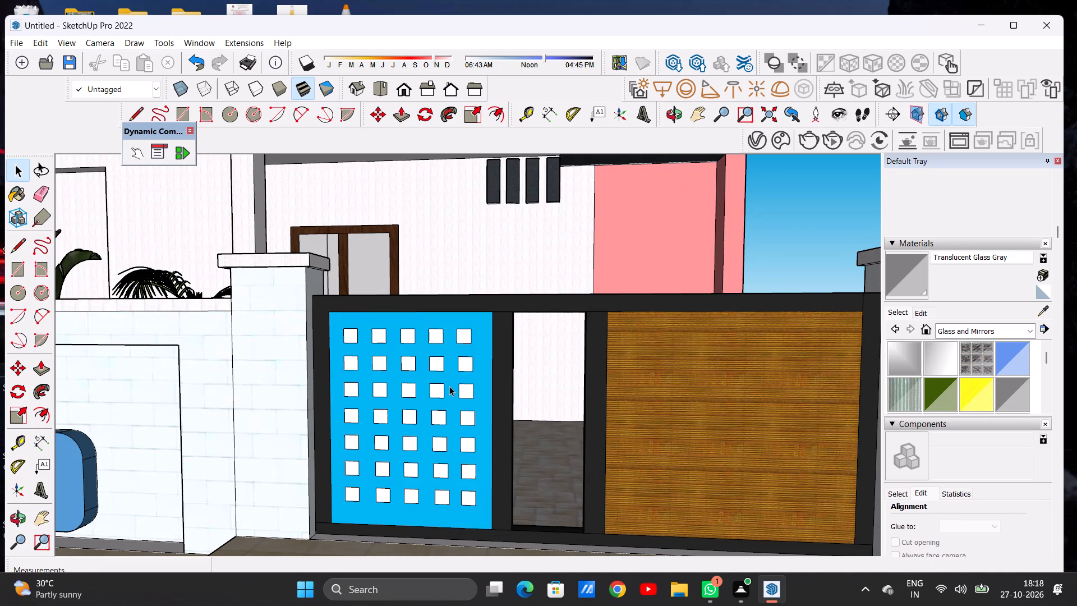
scroll(378, 368, "down", 4)
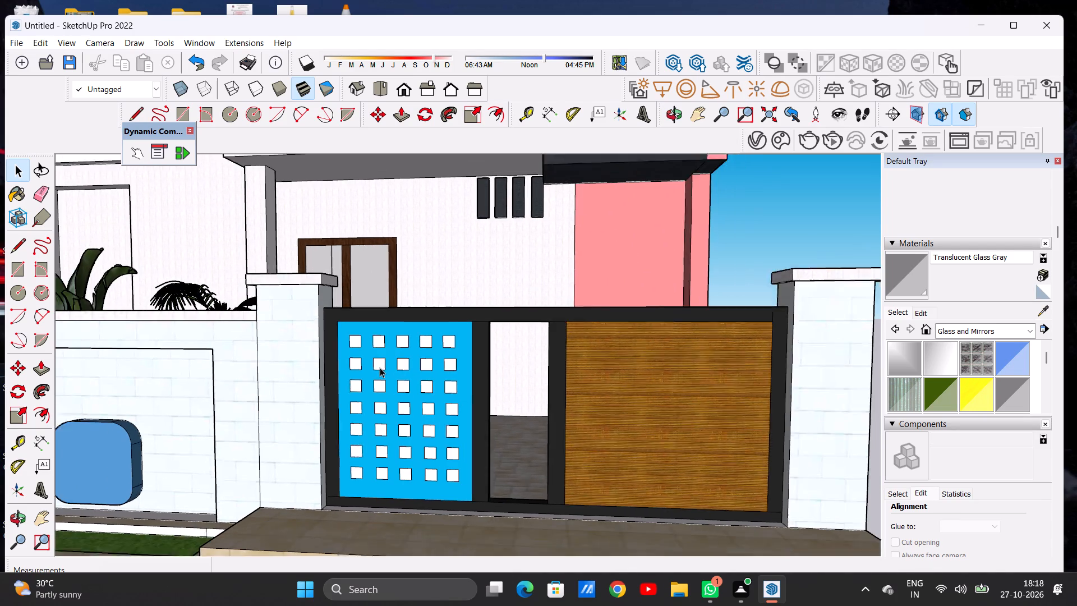
scroll(412, 373, "down", 3)
scroll(464, 373, "down", 4)
scroll(422, 391, "down", 5)
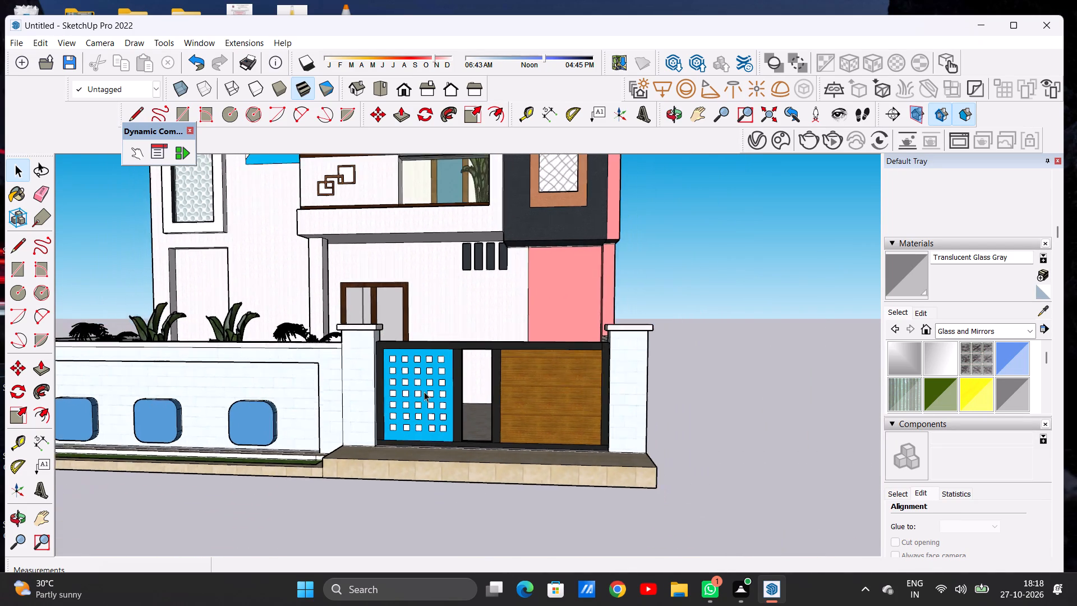
Review the whole front elevation, the compound wall and the planted forecourt from the front and from above.
scroll(425, 394, "down", 11)
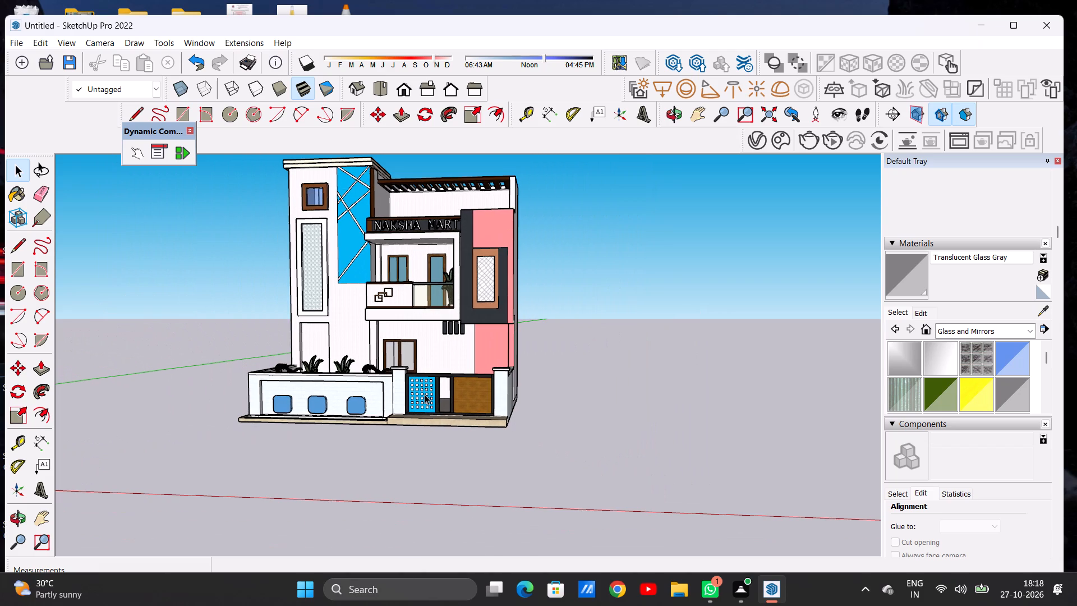
scroll(425, 394, "down", 1)
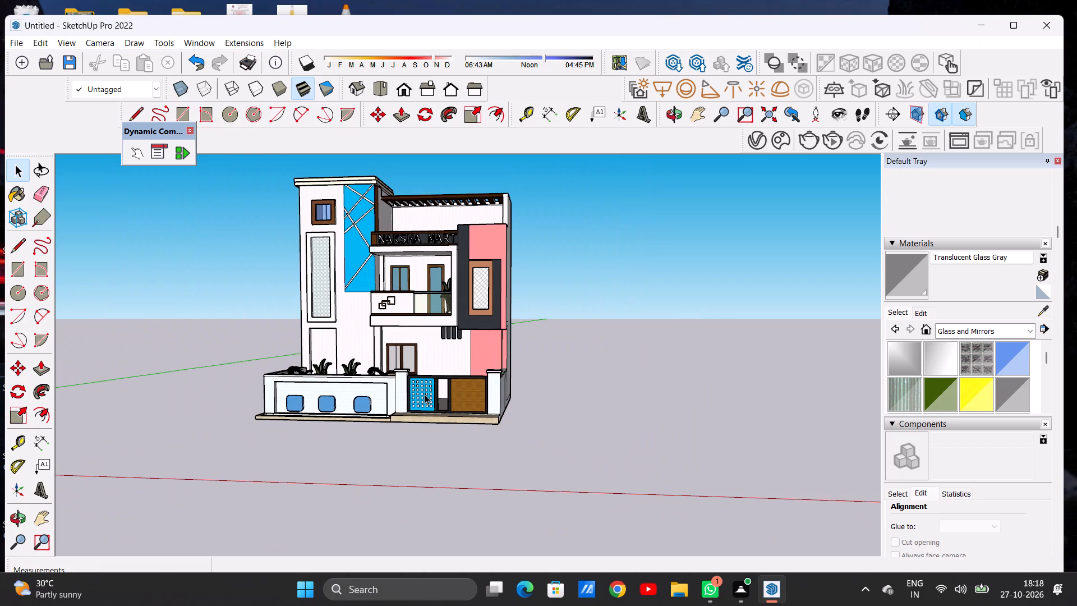
scroll(395, 377, "up", 1)
scroll(395, 377, "down", 1)
scroll(395, 377, "up", 8)
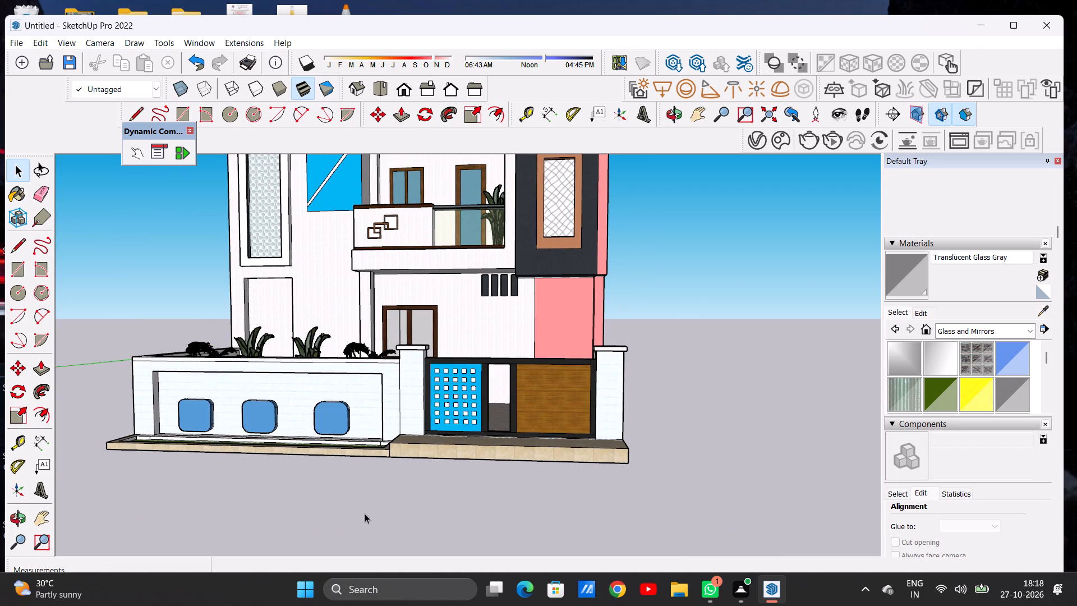
middle_click_drag(378, 432, 395, 520)
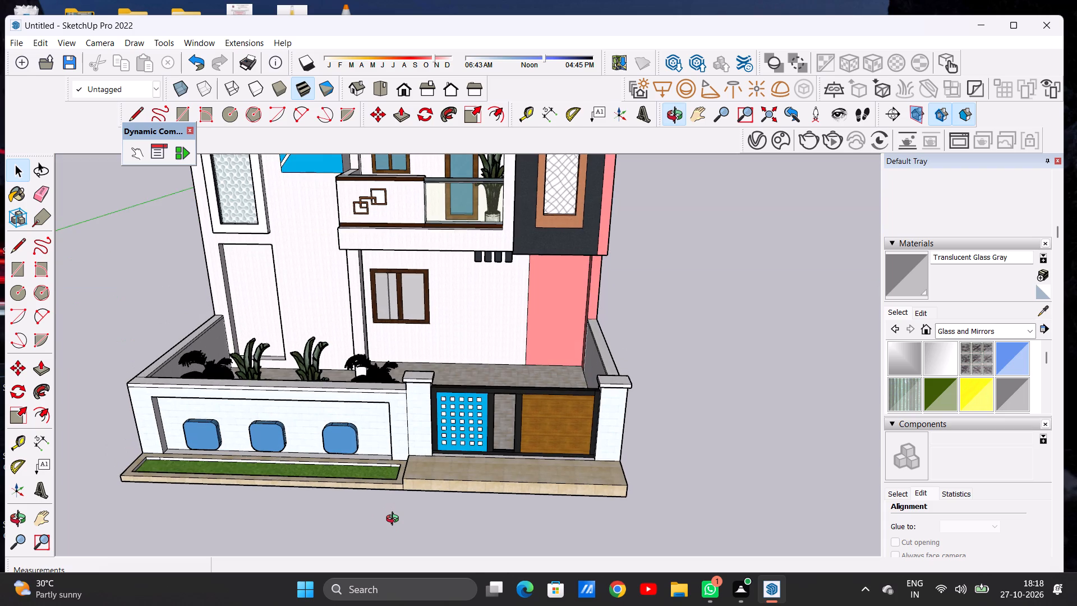
middle_click_drag(395, 520, 393, 506)
scroll(393, 506, "down", 15)
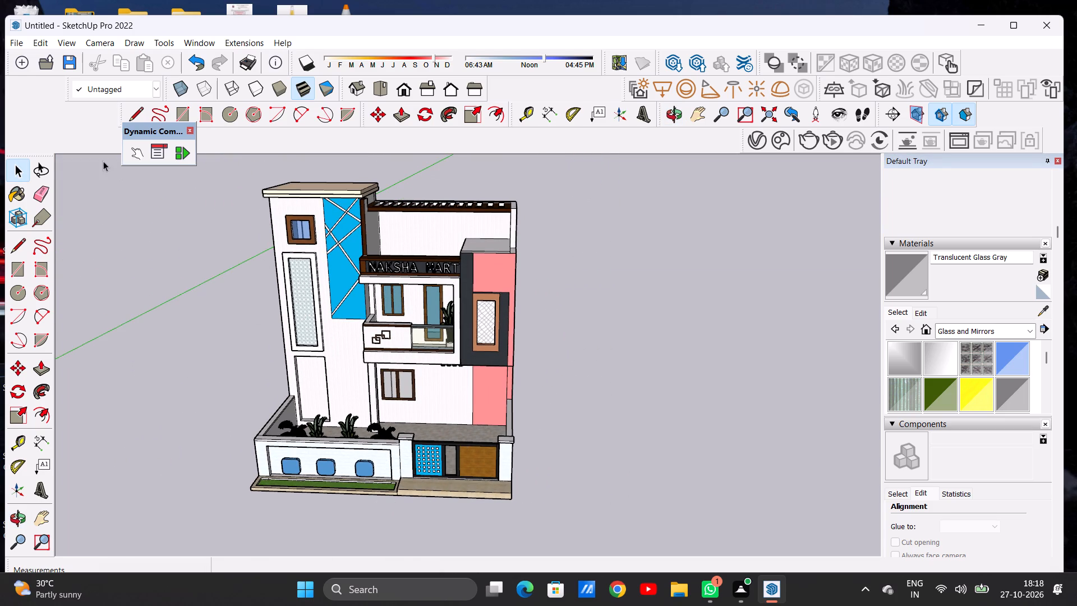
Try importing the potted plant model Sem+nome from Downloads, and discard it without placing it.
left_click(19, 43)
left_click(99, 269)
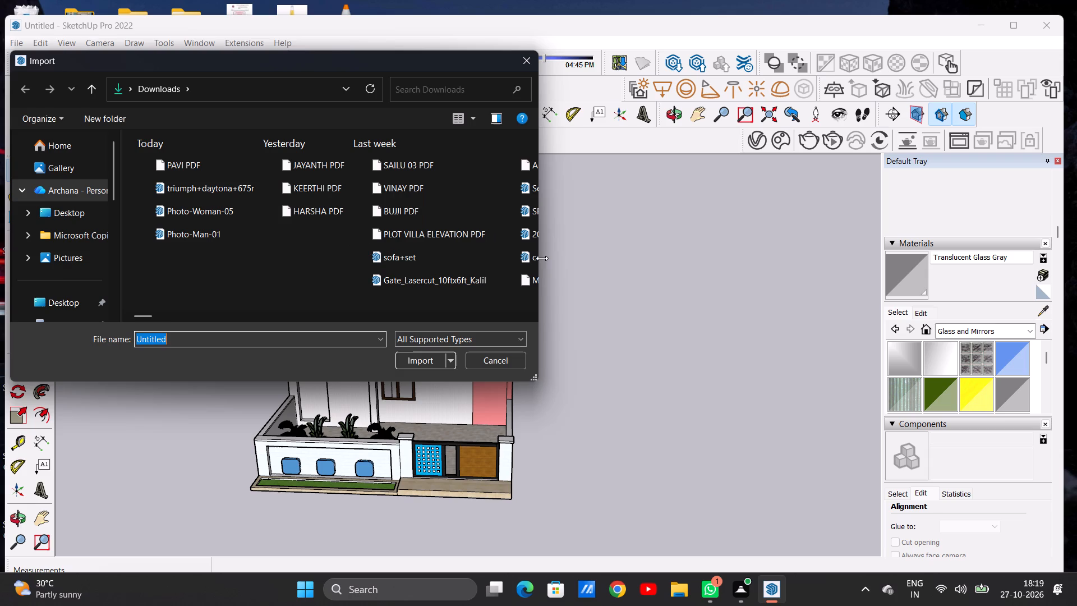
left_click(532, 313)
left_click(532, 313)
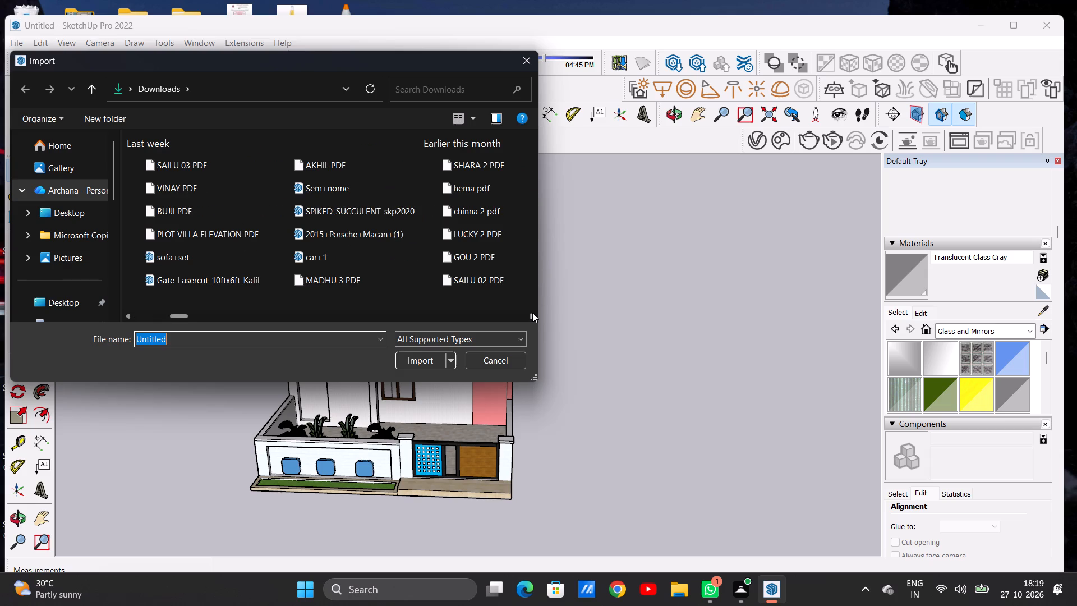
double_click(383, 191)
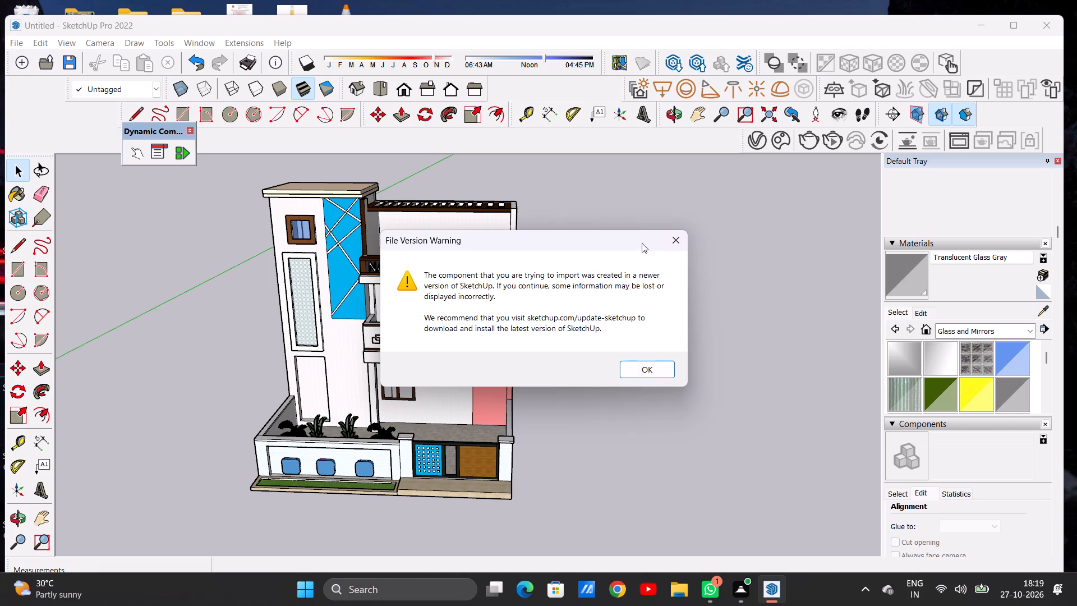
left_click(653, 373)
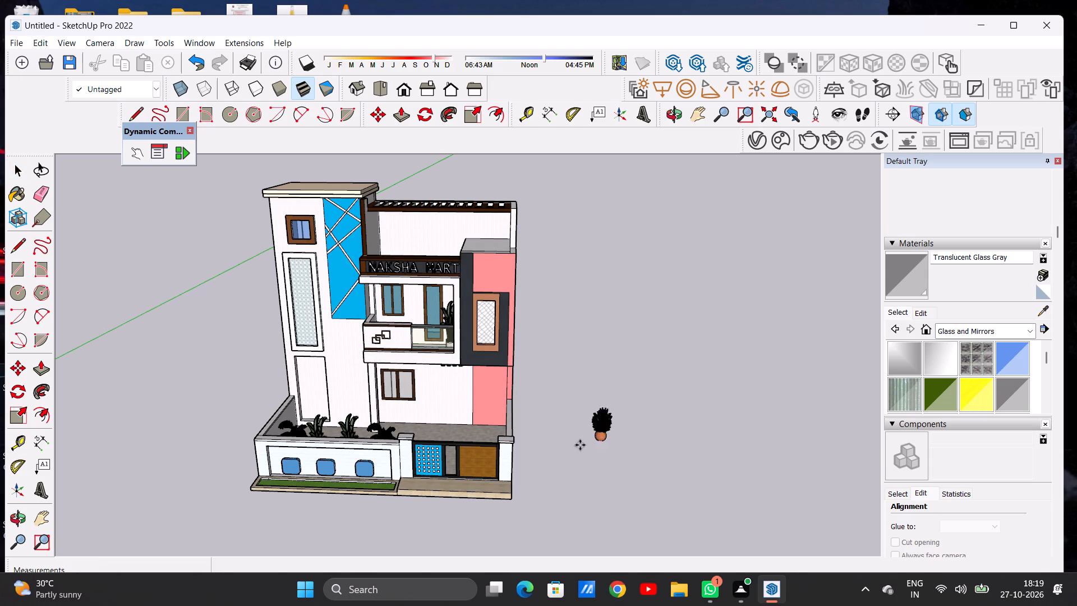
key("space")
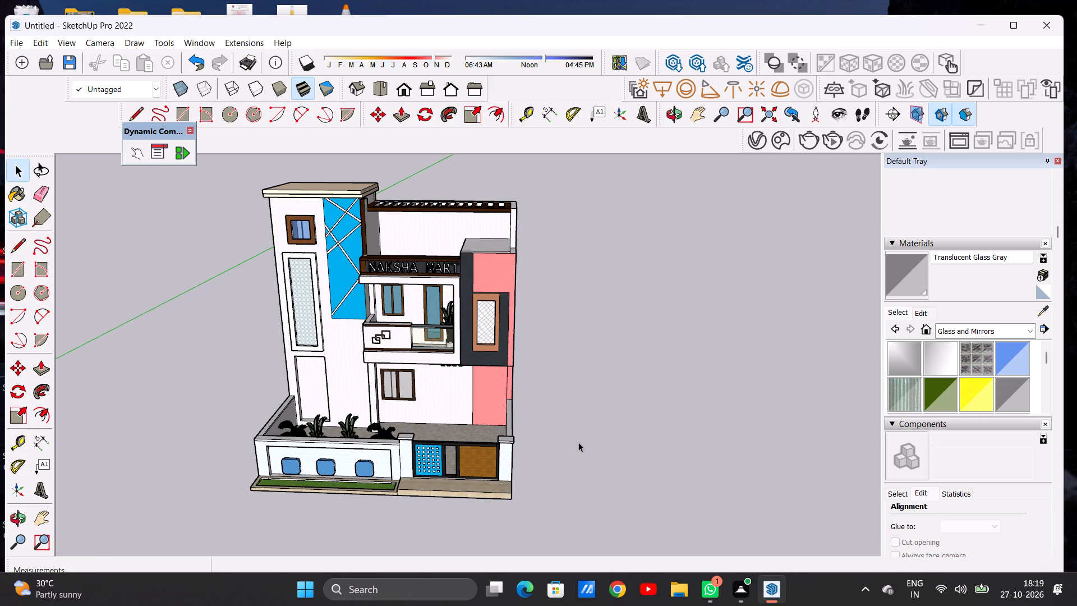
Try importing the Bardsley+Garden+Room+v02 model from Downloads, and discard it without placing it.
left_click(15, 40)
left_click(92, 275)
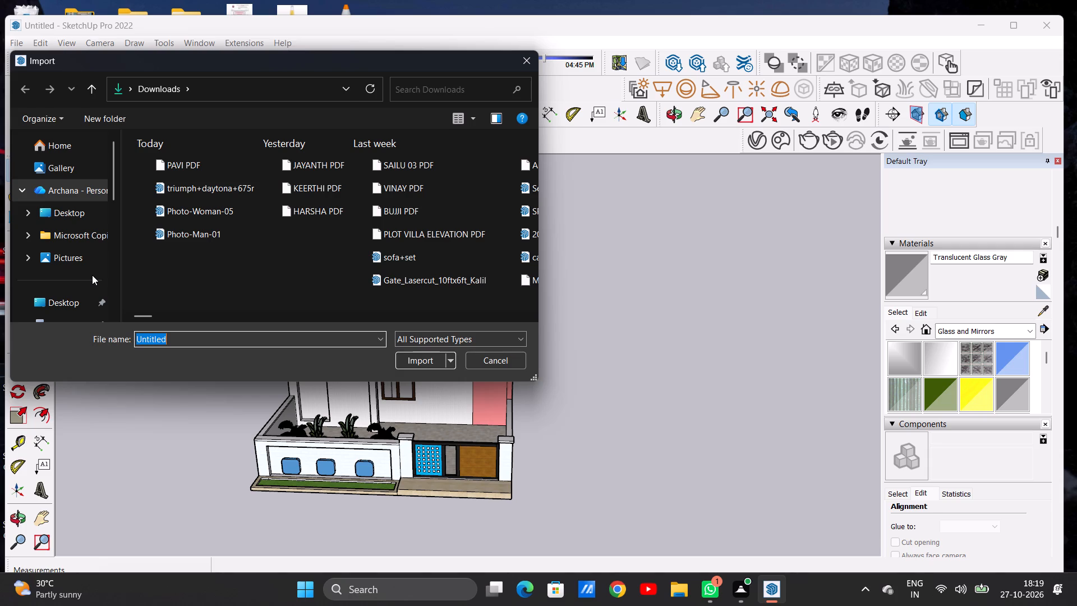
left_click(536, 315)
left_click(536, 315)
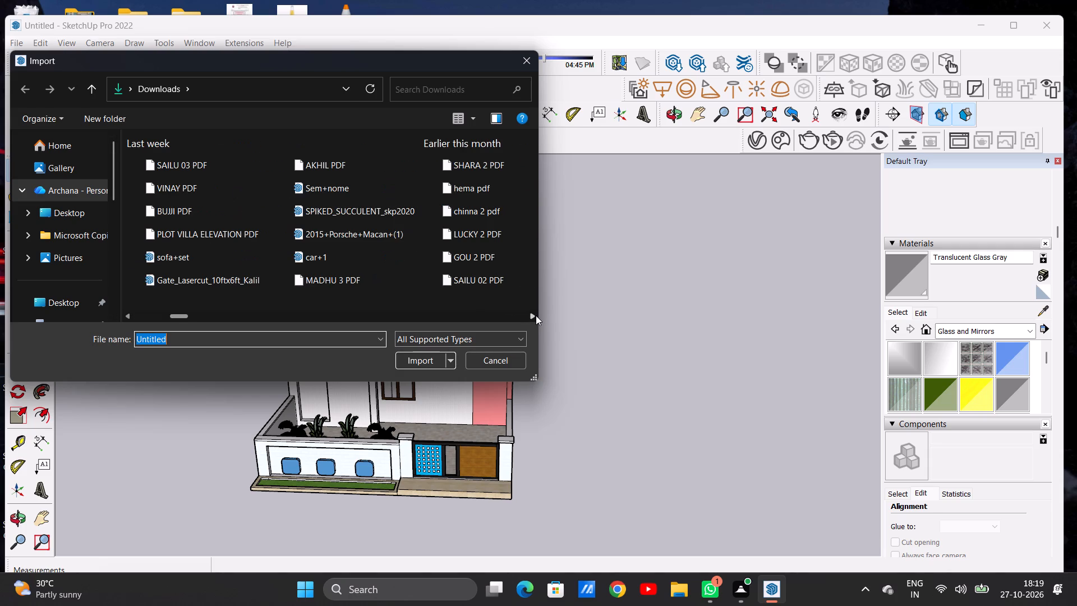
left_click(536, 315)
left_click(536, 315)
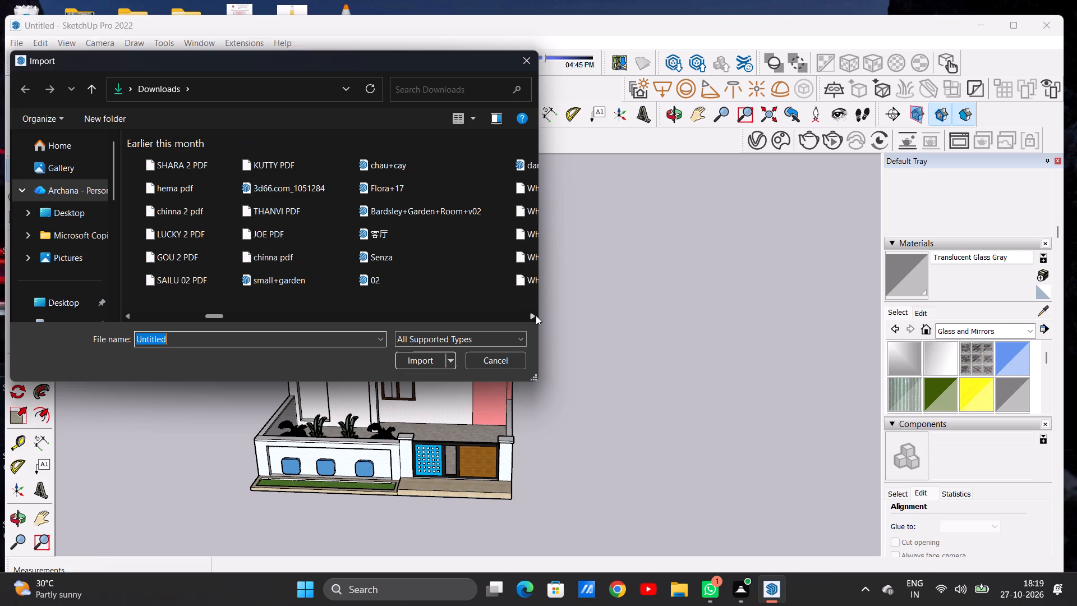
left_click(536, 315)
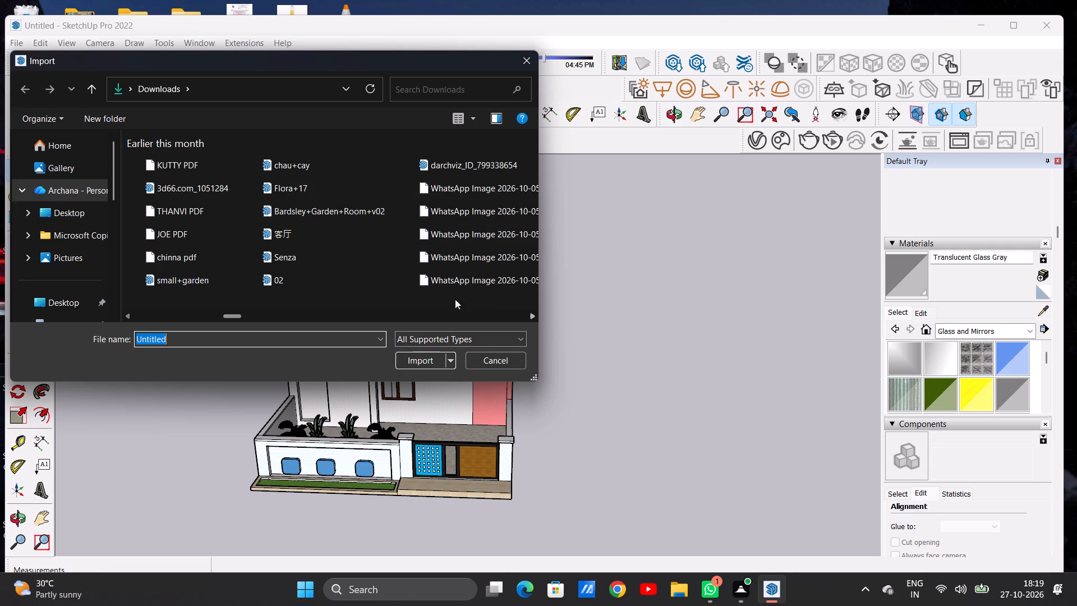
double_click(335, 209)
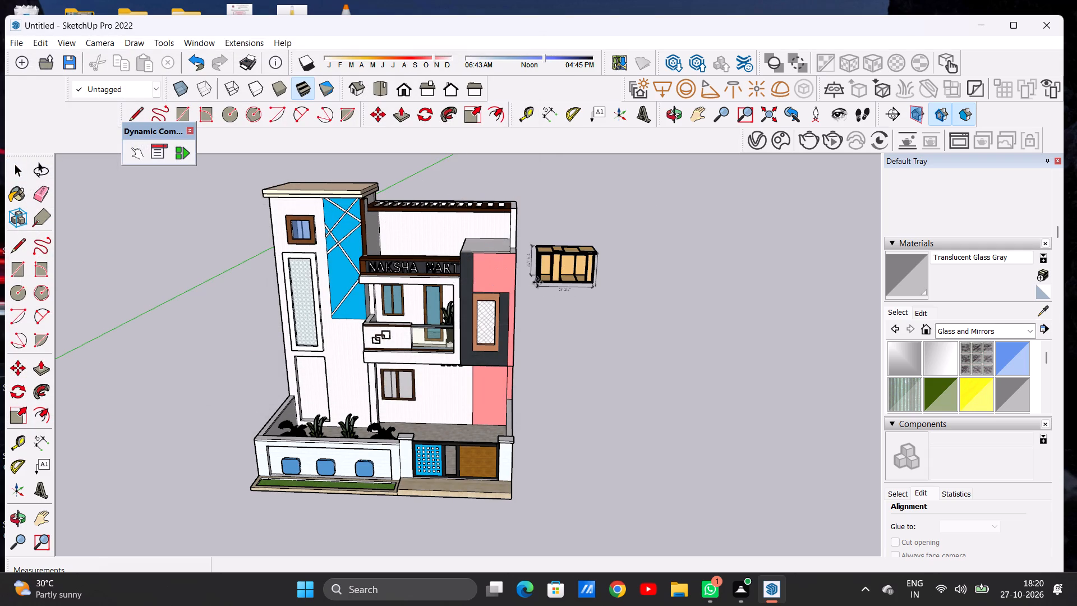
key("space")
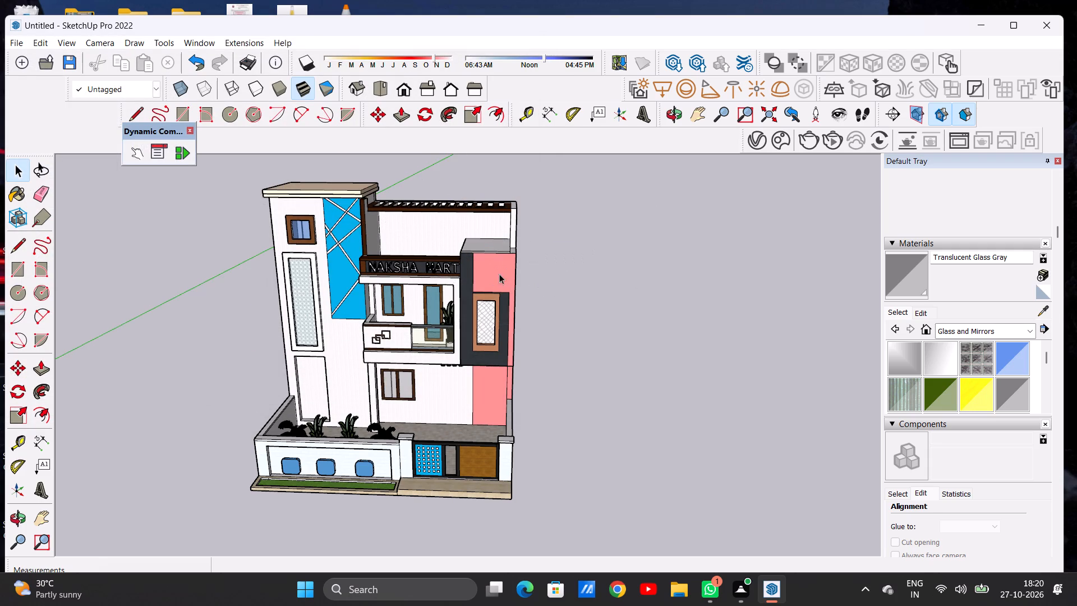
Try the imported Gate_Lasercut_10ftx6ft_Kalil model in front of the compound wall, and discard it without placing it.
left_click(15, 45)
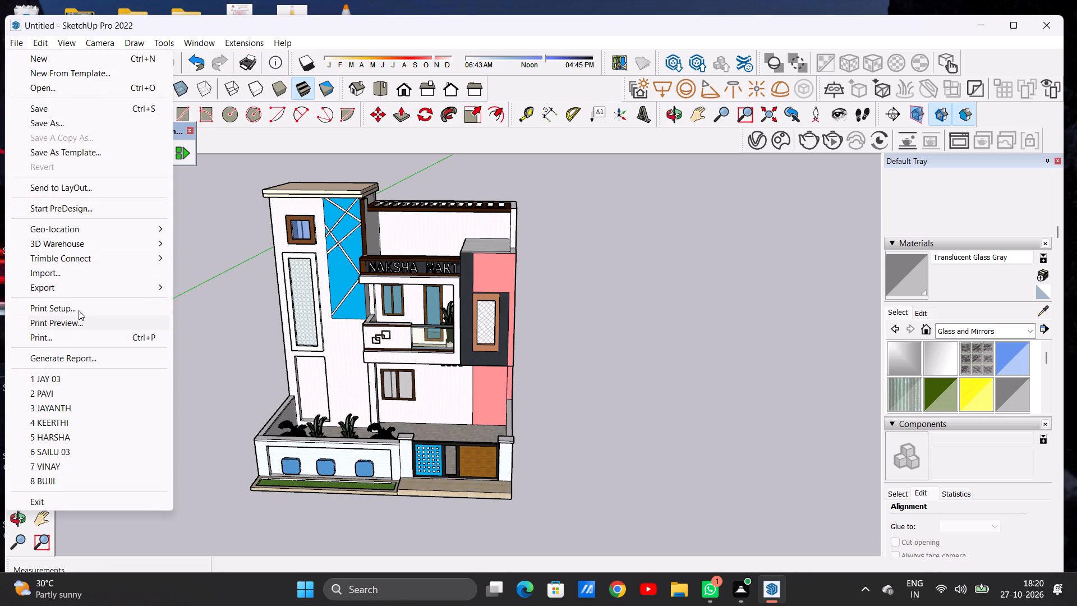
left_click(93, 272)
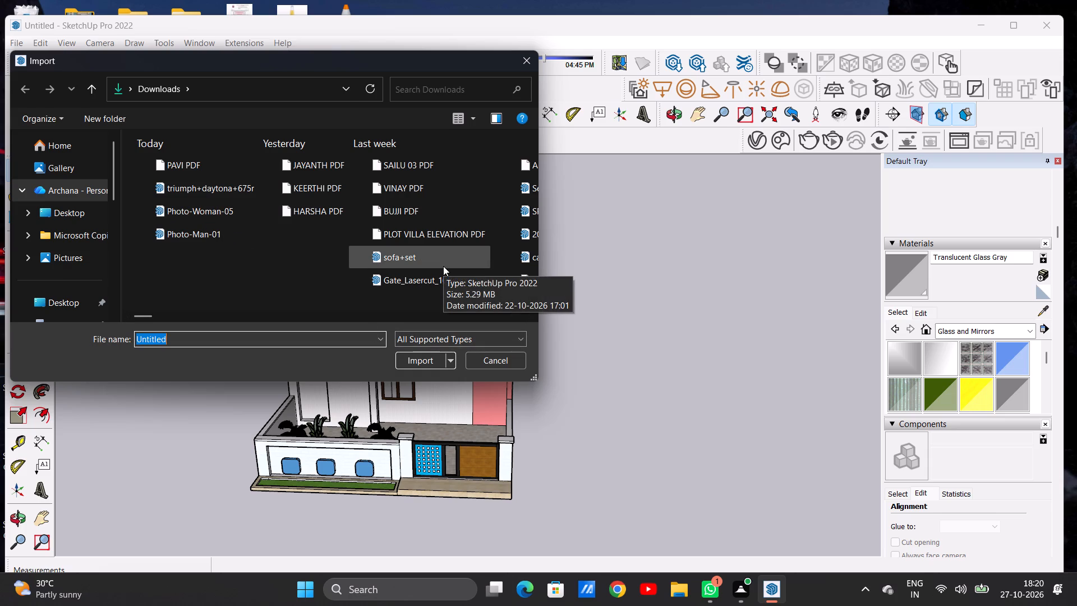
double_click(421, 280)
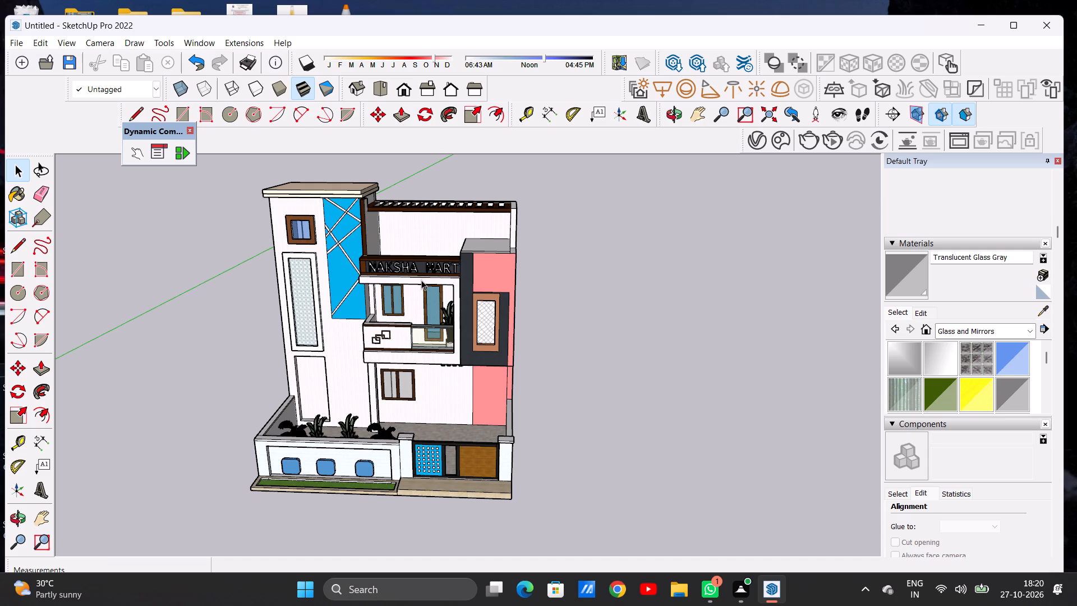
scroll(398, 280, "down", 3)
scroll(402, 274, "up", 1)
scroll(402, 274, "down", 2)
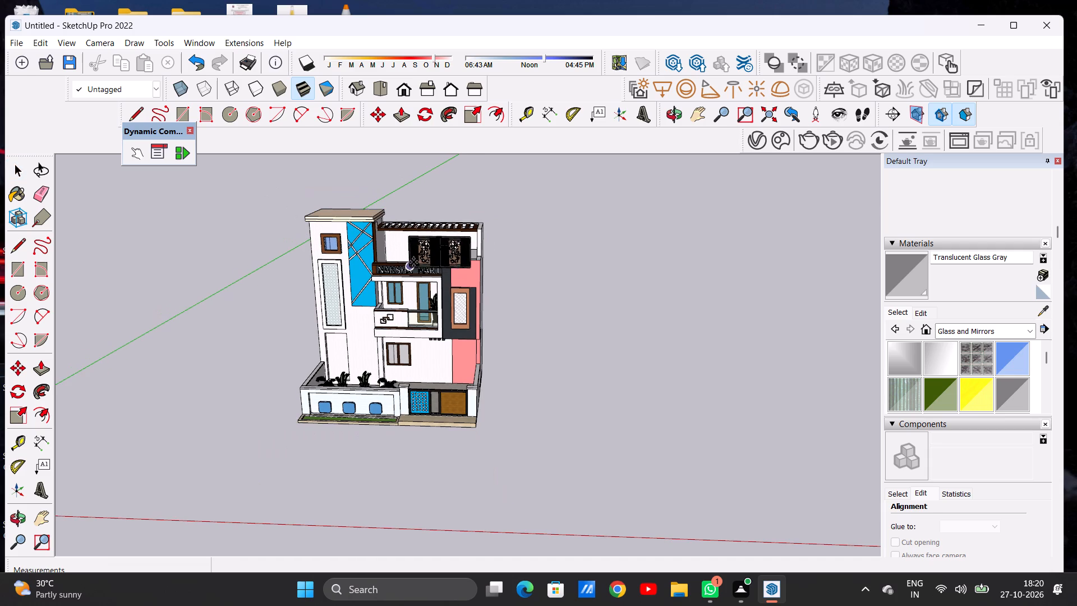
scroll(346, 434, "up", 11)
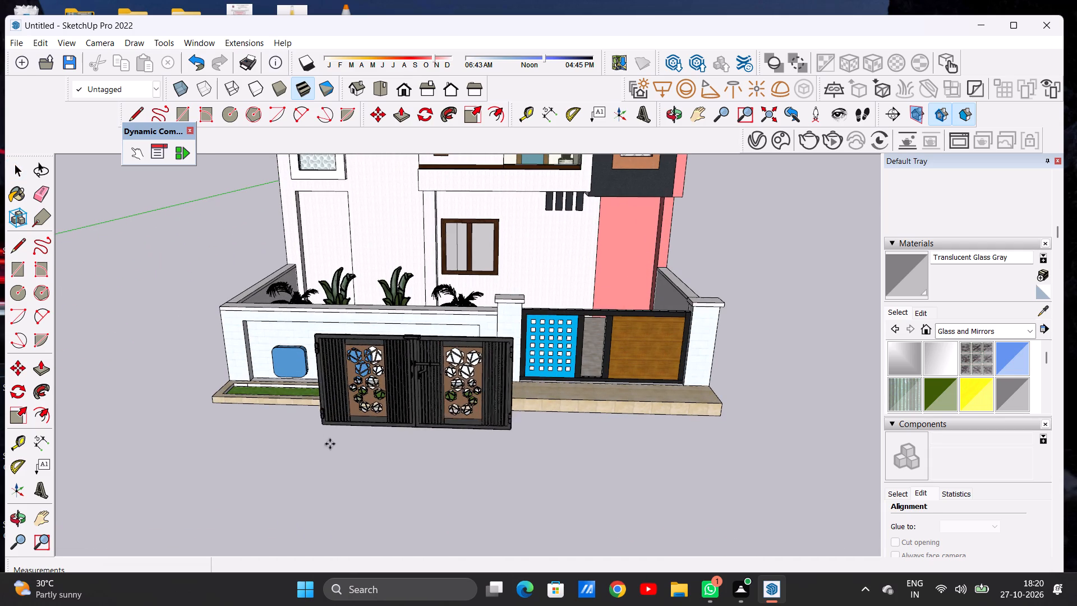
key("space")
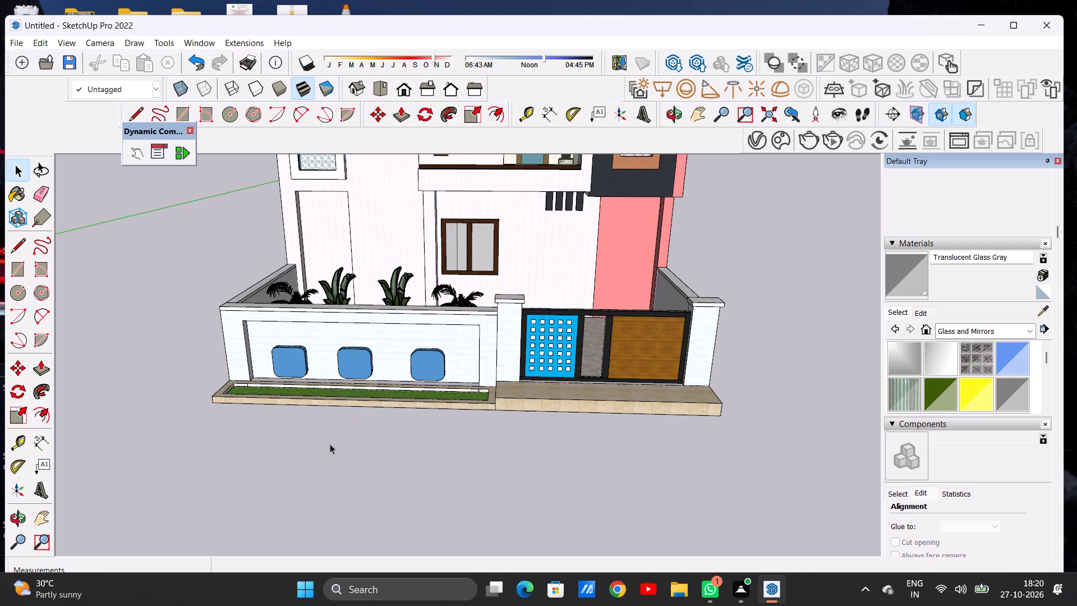
Examine the existing front gate's panels, frame and threshold up close, from an angle and from above.
scroll(369, 395, "down", 2)
scroll(369, 397, "up", 1)
scroll(369, 398, "down", 18)
scroll(458, 384, "up", 8)
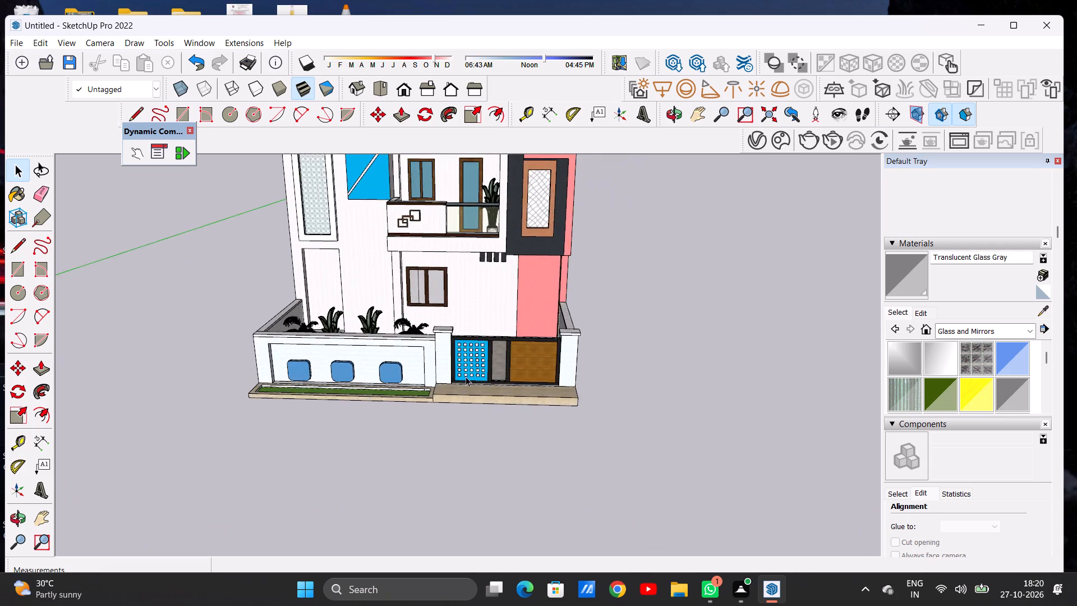
scroll(466, 377, "up", 4)
middle_click_drag(477, 378, 344, 420)
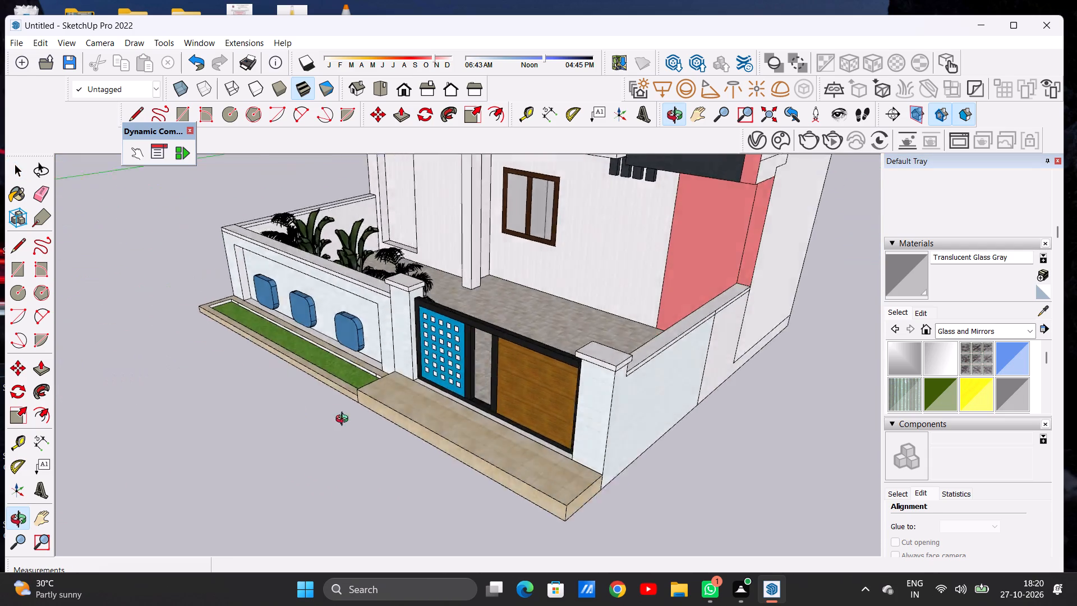
middle_click_drag(344, 420, 471, 379)
scroll(528, 376, "up", 11)
scroll(524, 360, "down", 1)
middle_click_drag(498, 338, 415, 350)
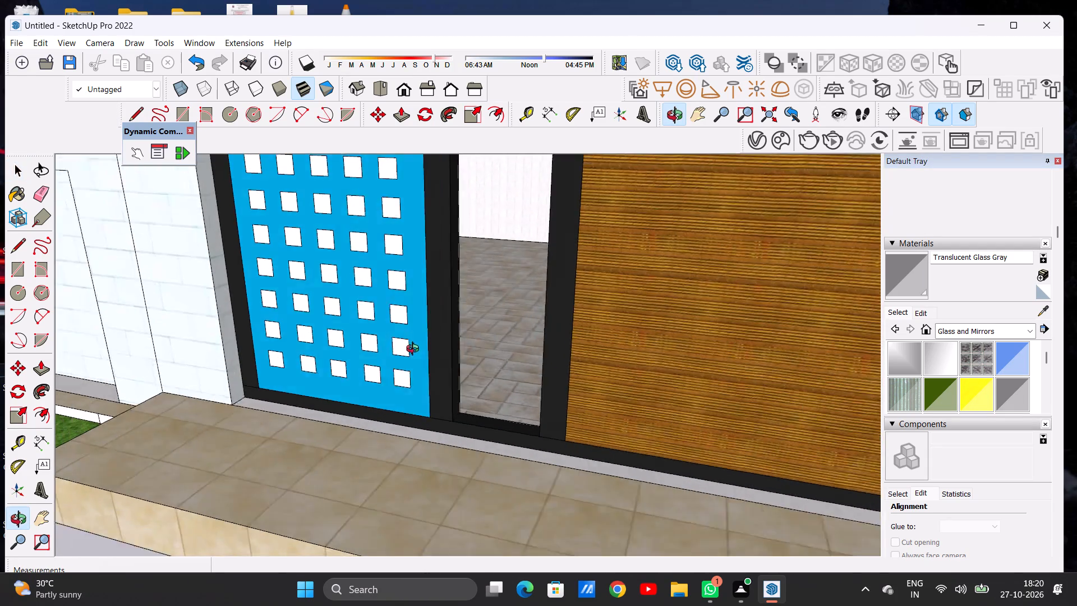
middle_click_drag(415, 350, 426, 443)
scroll(498, 343, "down", 7)
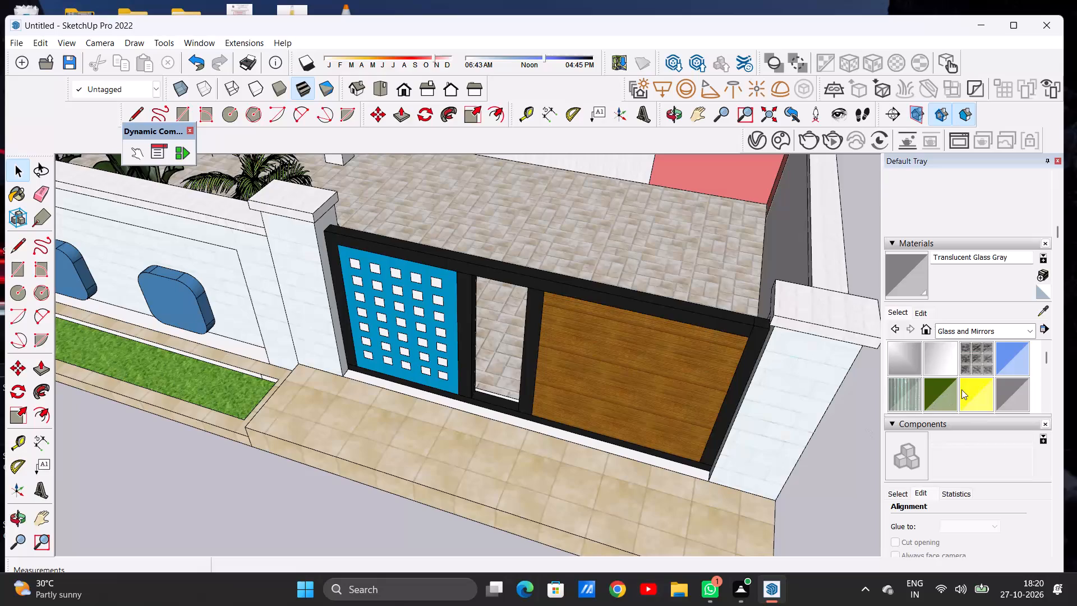
Paint the white threshold strip beneath the front gate with Field Square Tile from the Tile collection.
left_click(941, 328)
left_click(956, 483)
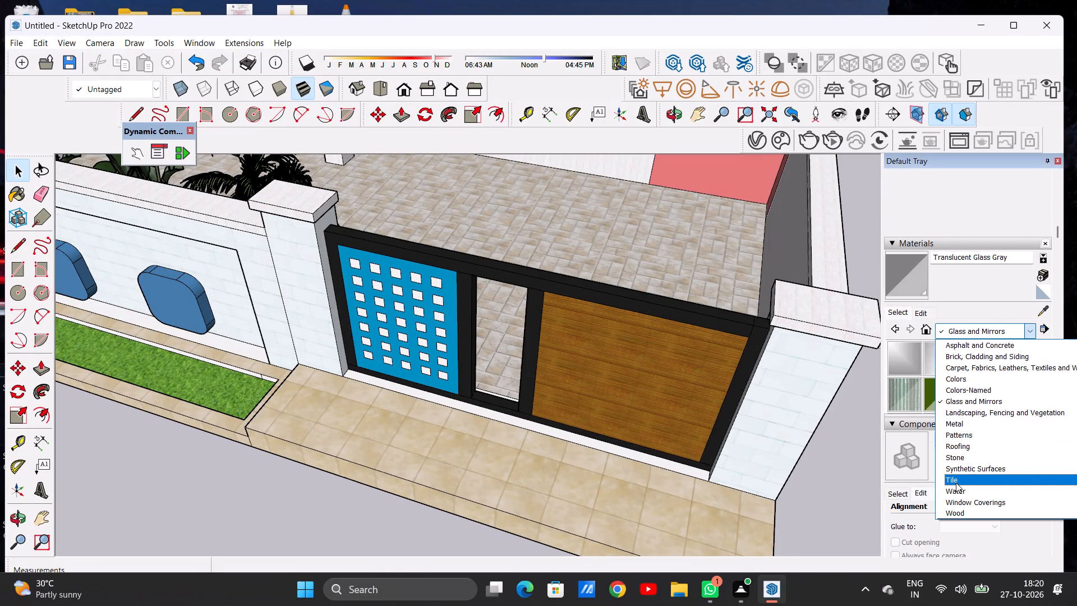
left_click(973, 390)
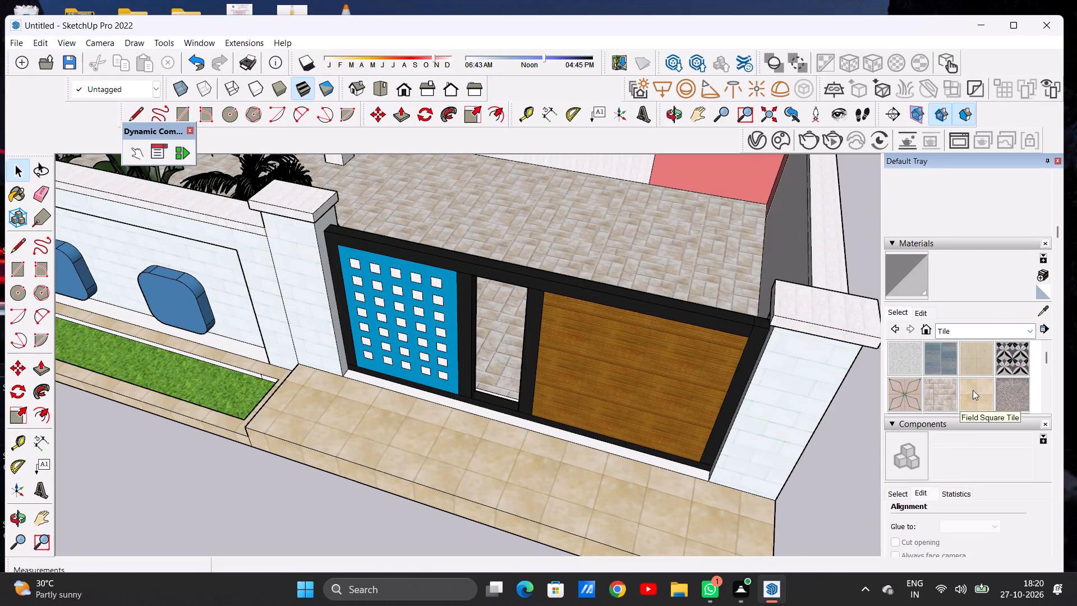
scroll(496, 428, "up", 12)
left_click(513, 411)
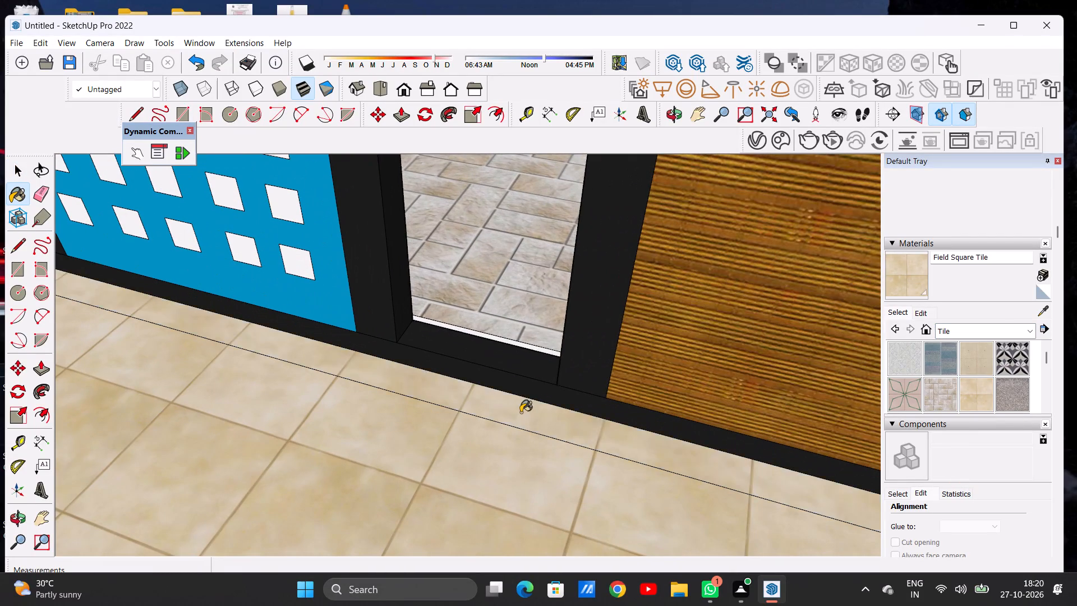
Examine the tiled threshold and entrance platform from above and along the compound wall, and in the full front elevation.
scroll(520, 416, "down", 10)
scroll(458, 416, "up", 1)
scroll(458, 416, "down", 8)
scroll(326, 396, "down", 6)
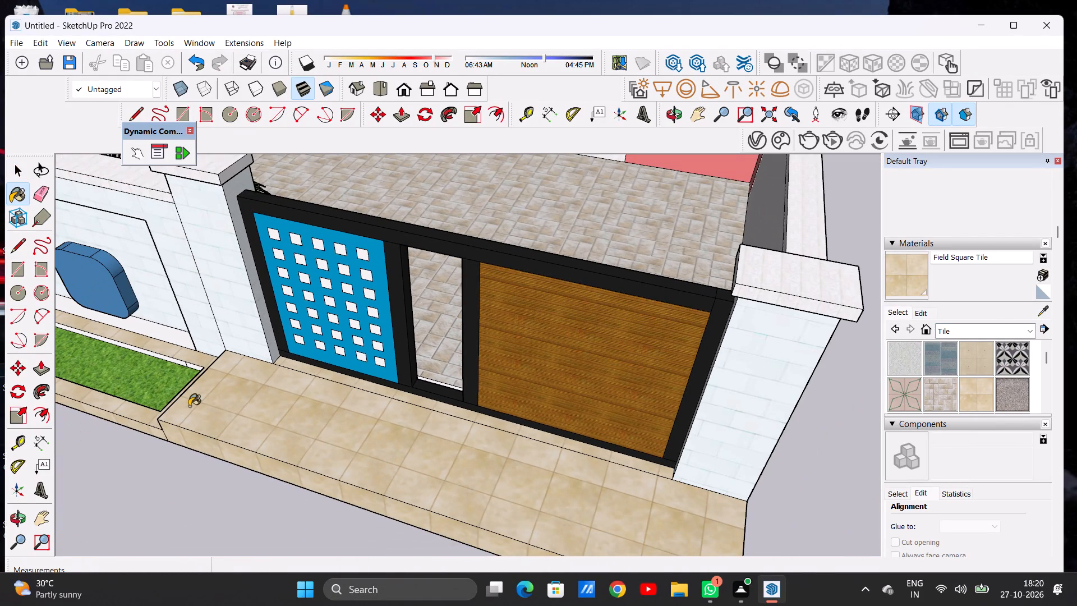
scroll(430, 392, "down", 10)
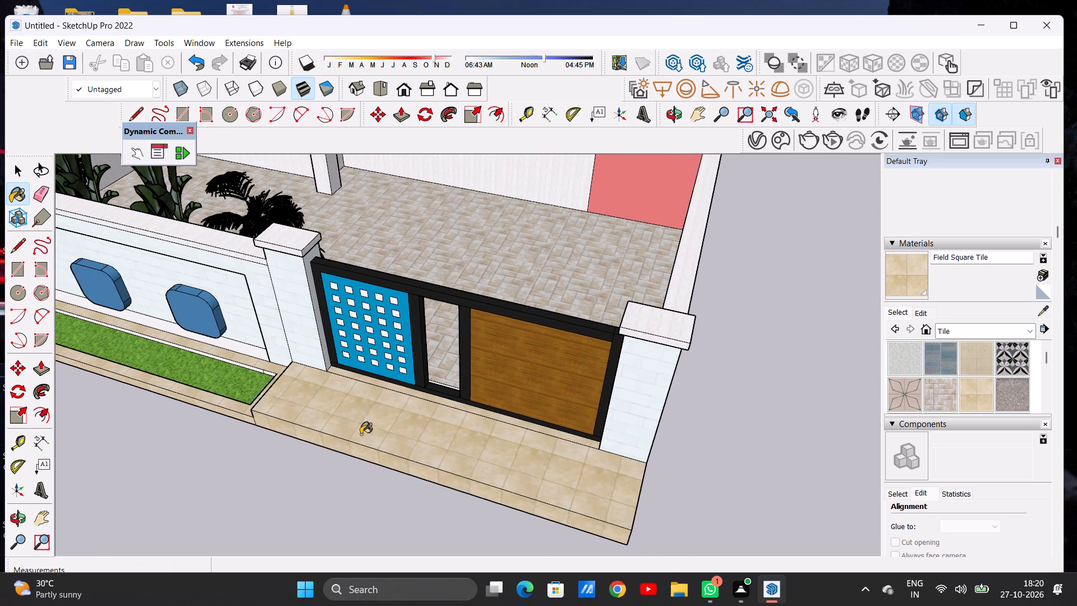
middle_click_drag(363, 431, 548, 362)
scroll(289, 453, "up", 6)
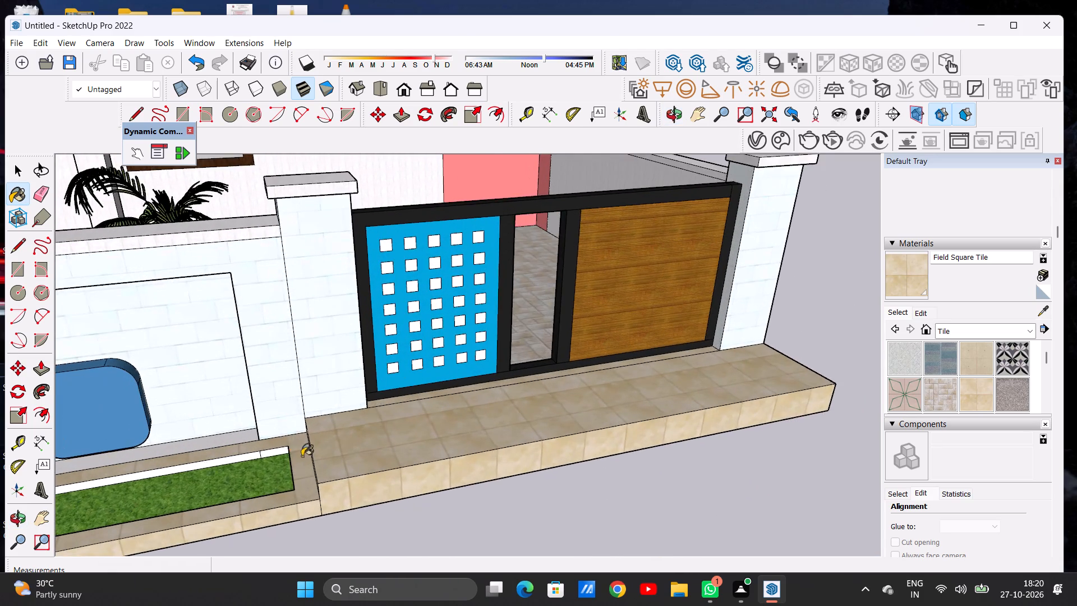
middle_click_drag(306, 454, 452, 400)
scroll(395, 397, "up", 2)
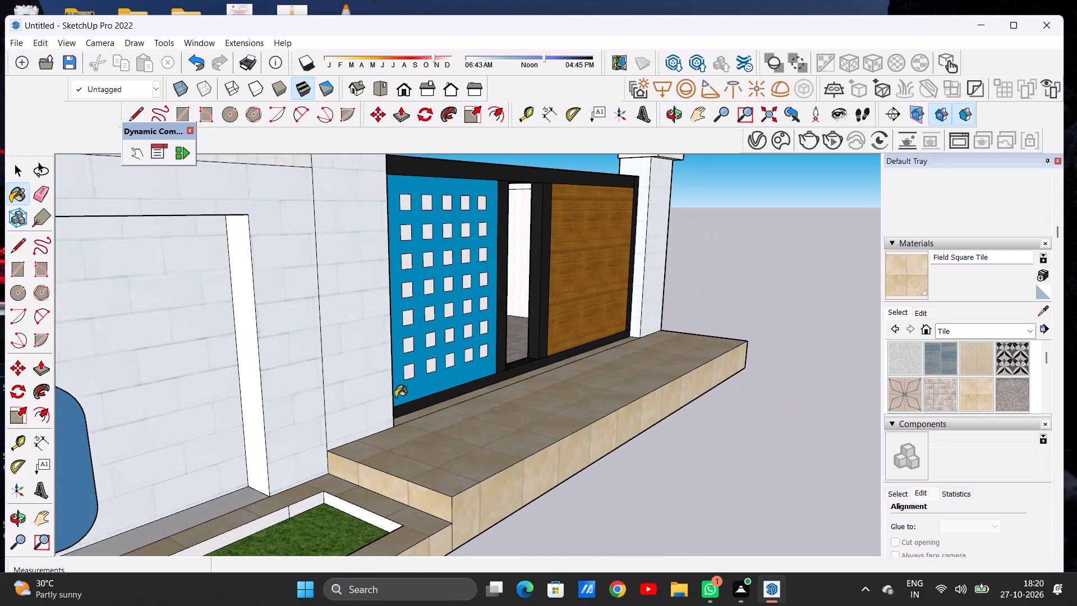
scroll(387, 413, "down", 20)
scroll(387, 413, "down", 3)
middle_click_drag(462, 429, 351, 411)
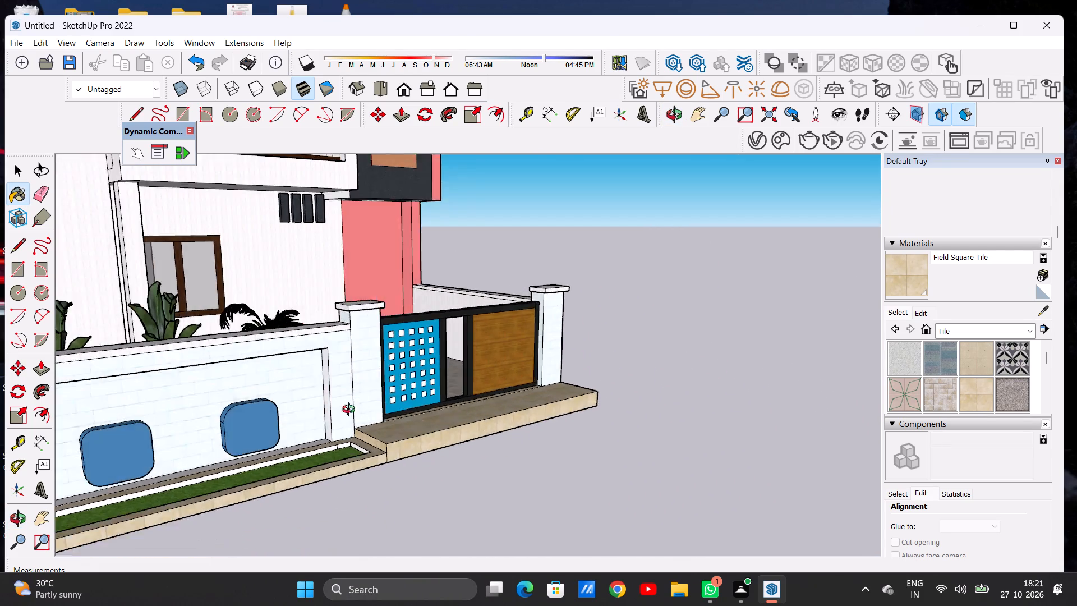
middle_click_drag(351, 411, 210, 405)
scroll(442, 430, "down", 12)
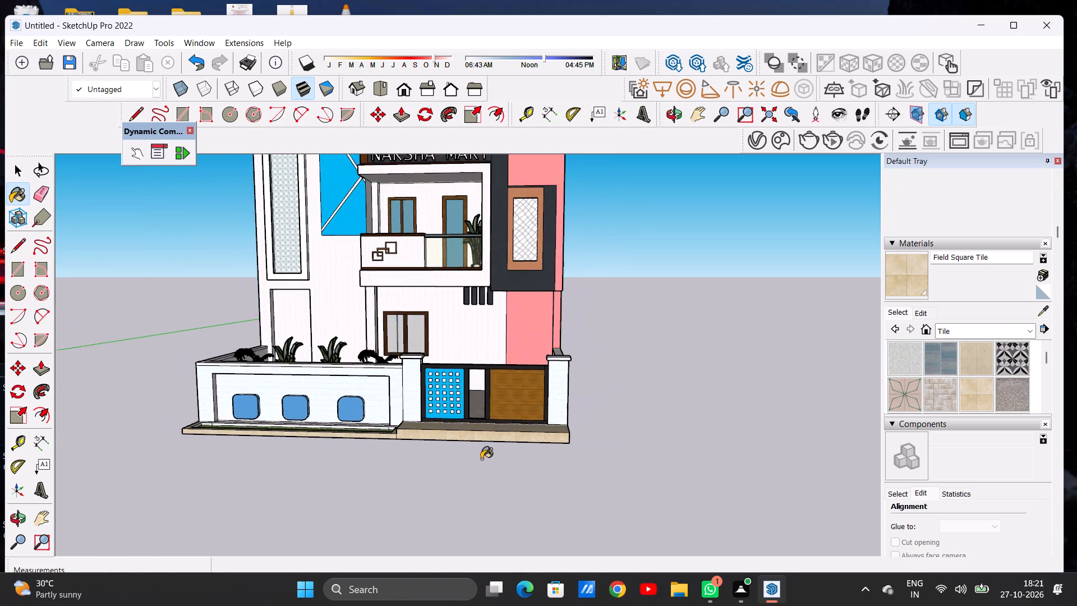
scroll(481, 459, "down", 10)
scroll(531, 420, "up", 2)
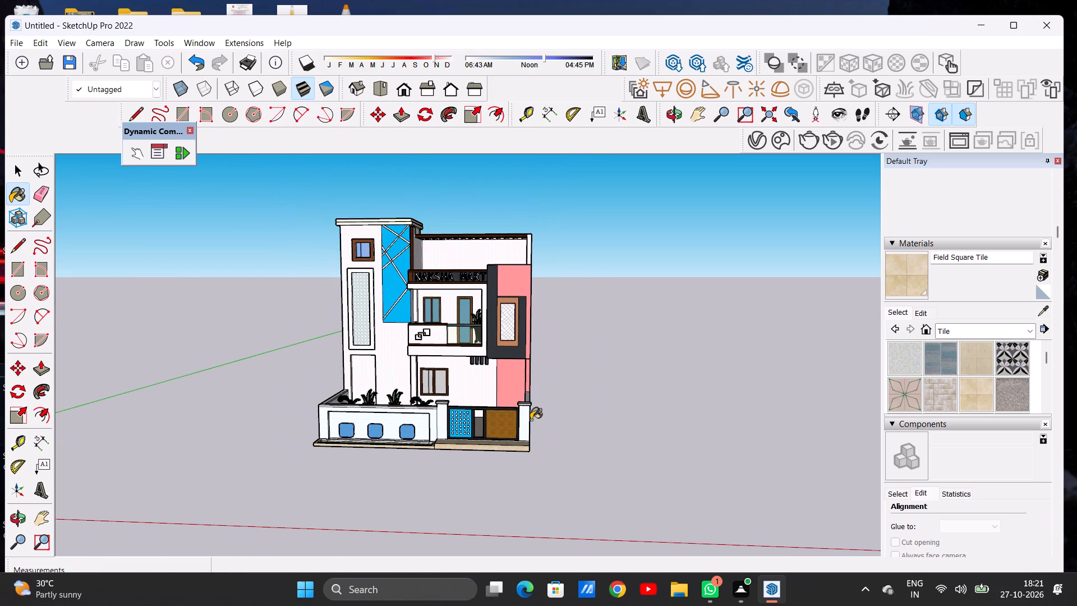
scroll(531, 420, "up", 7)
scroll(531, 420, "down", 1)
scroll(523, 412, "up", 11)
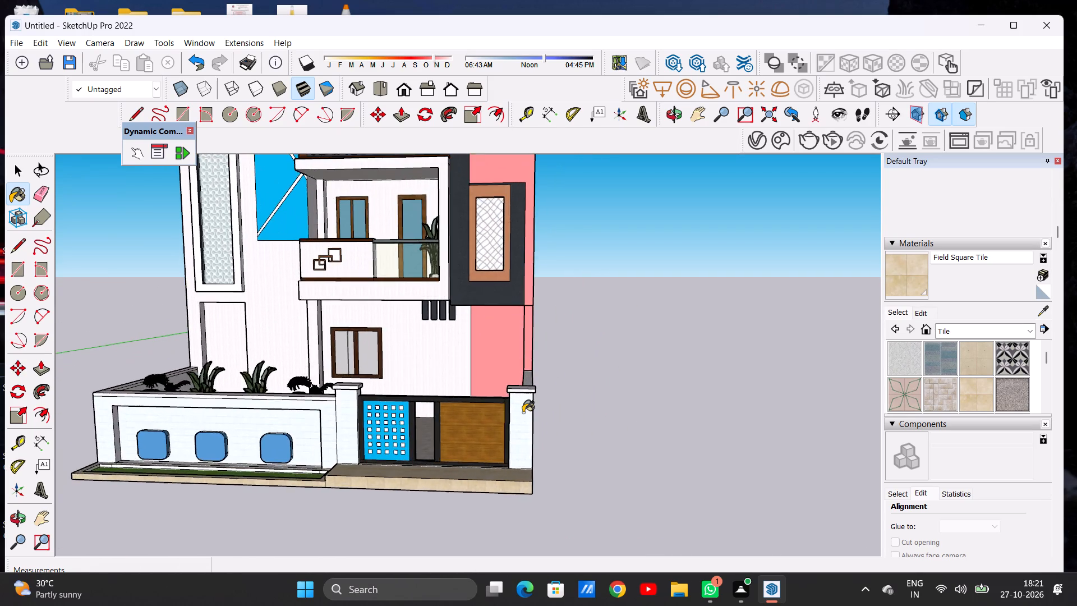
scroll(523, 412, "up", 3)
Apply Field Square Tile to the entrance platform's outer edge, near the end gate pillar beside the wooden panel.
middle_click_drag(574, 485, 516, 397)
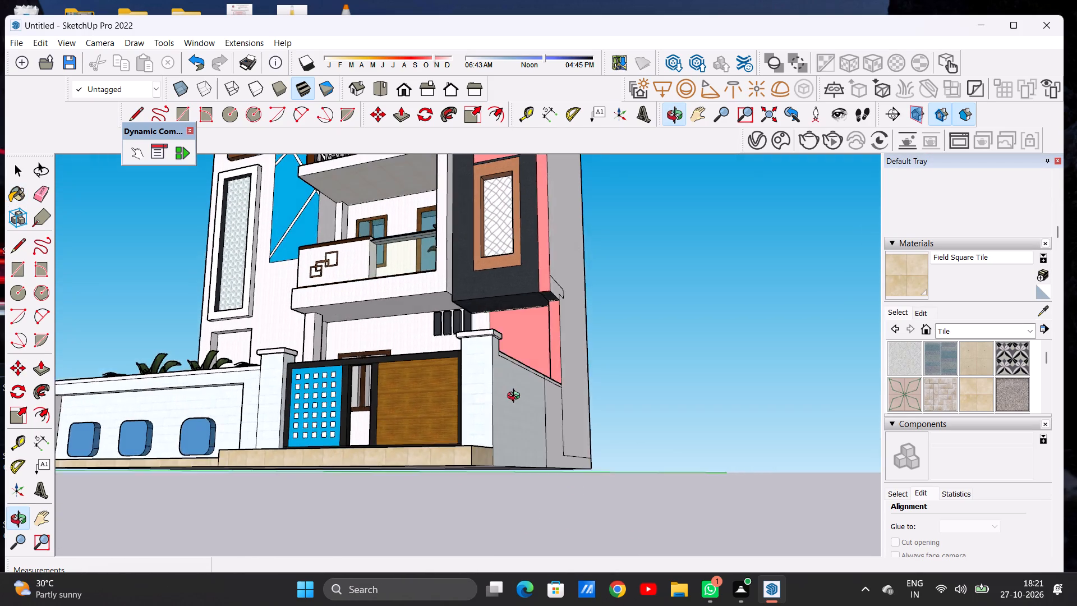
middle_click_drag(516, 397, 541, 385)
scroll(467, 459, "up", 1)
scroll(467, 459, "down", 1)
scroll(467, 459, "up", 9)
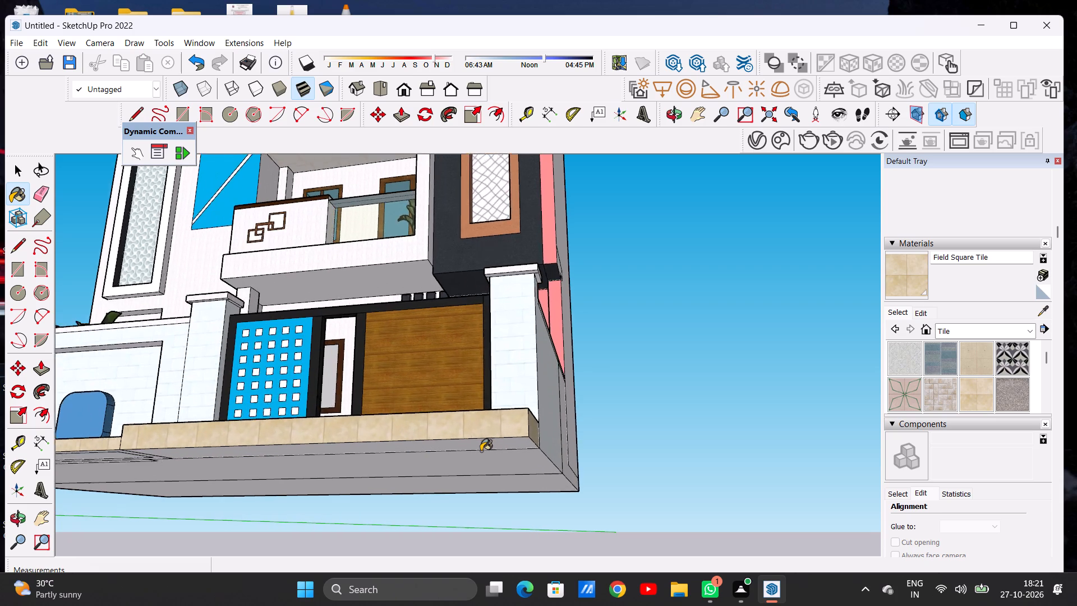
scroll(521, 440, "down", 1)
scroll(521, 440, "up", 10)
left_click(522, 440)
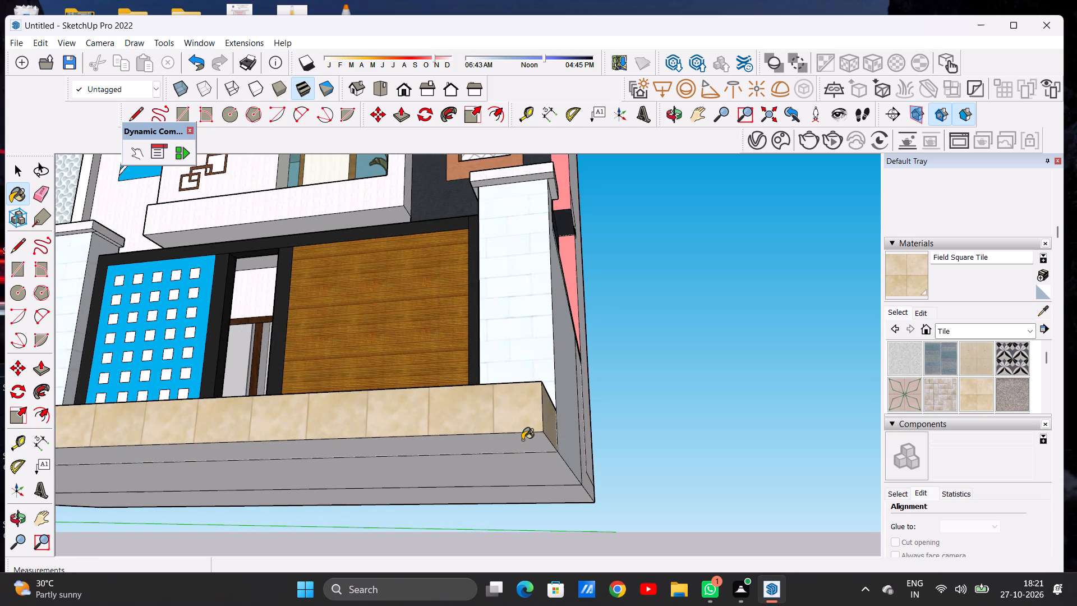
Review the whole front elevation, from the roof and balcony down to the ground-floor window, compound wall and gate.
scroll(524, 443, "down", 20)
scroll(524, 443, "down", 14)
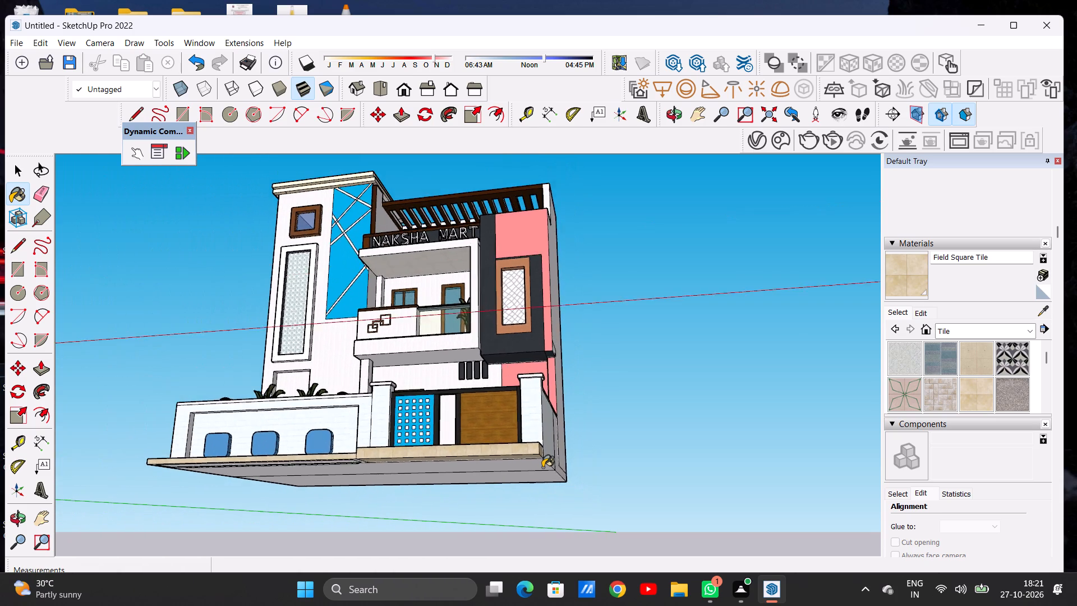
scroll(542, 467, "down", 15)
middle_click_drag(483, 408, 542, 505)
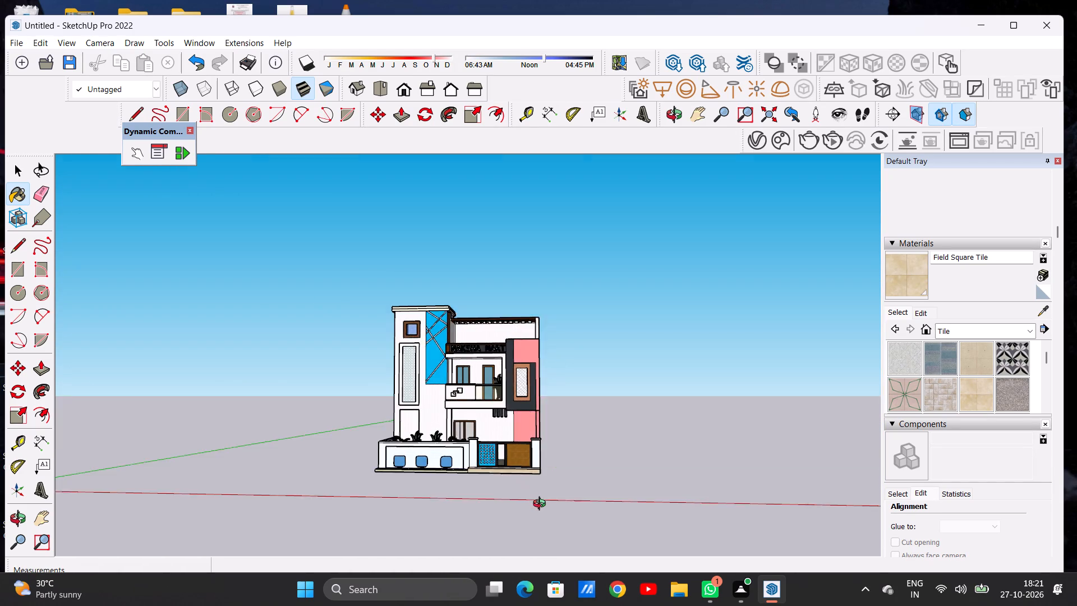
middle_click_drag(542, 505, 544, 513)
scroll(489, 388, "up", 6)
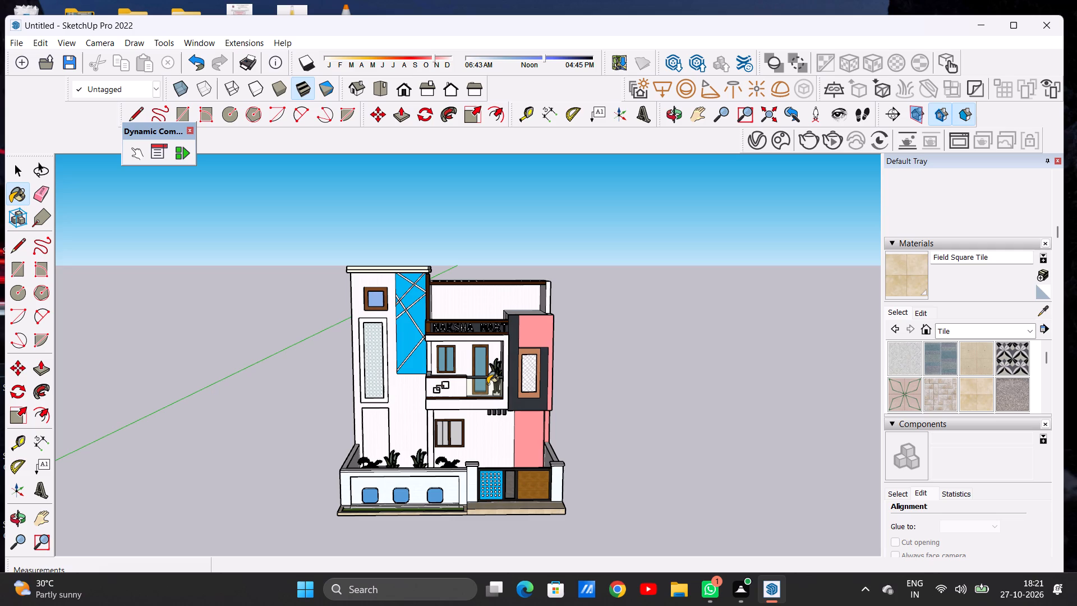
scroll(455, 376, "down", 4)
scroll(448, 403, "up", 1)
scroll(448, 403, "down", 1)
scroll(448, 403, "up", 6)
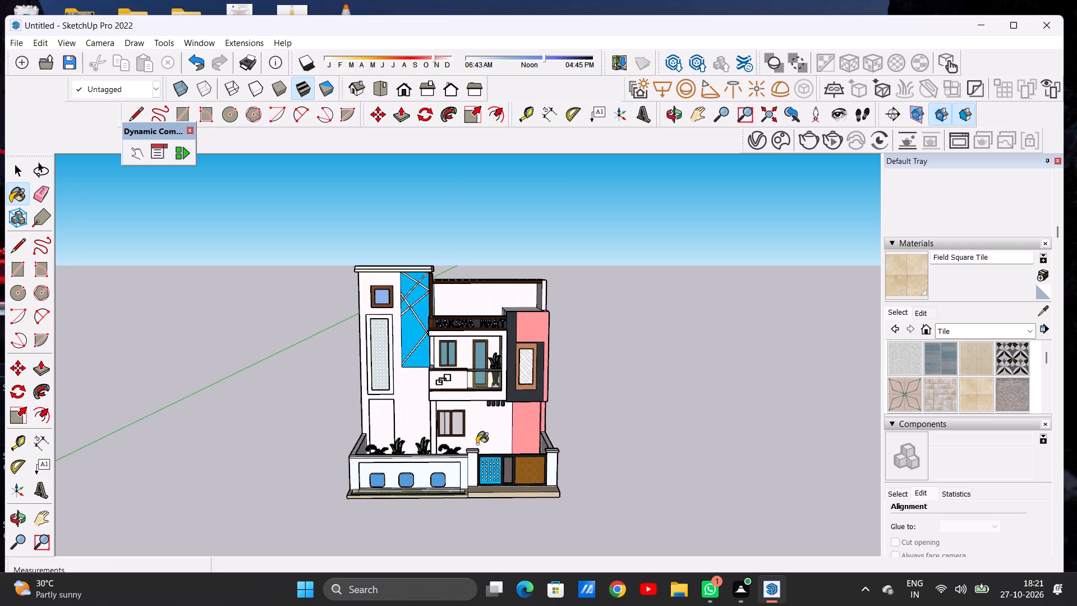
scroll(477, 444, "up", 18)
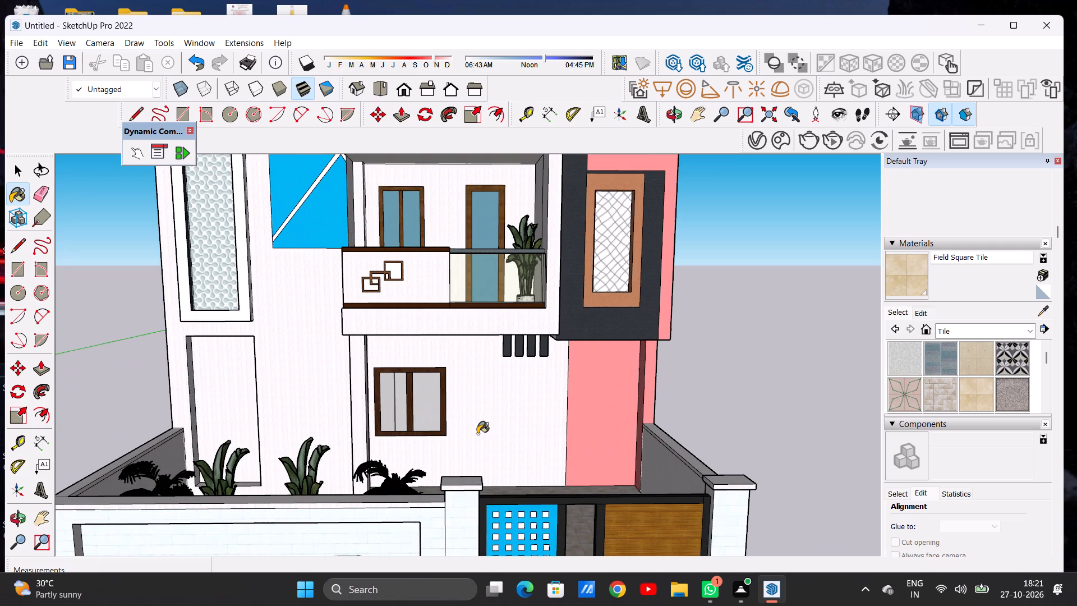
key("space")
middle_click_drag(492, 430, 447, 435)
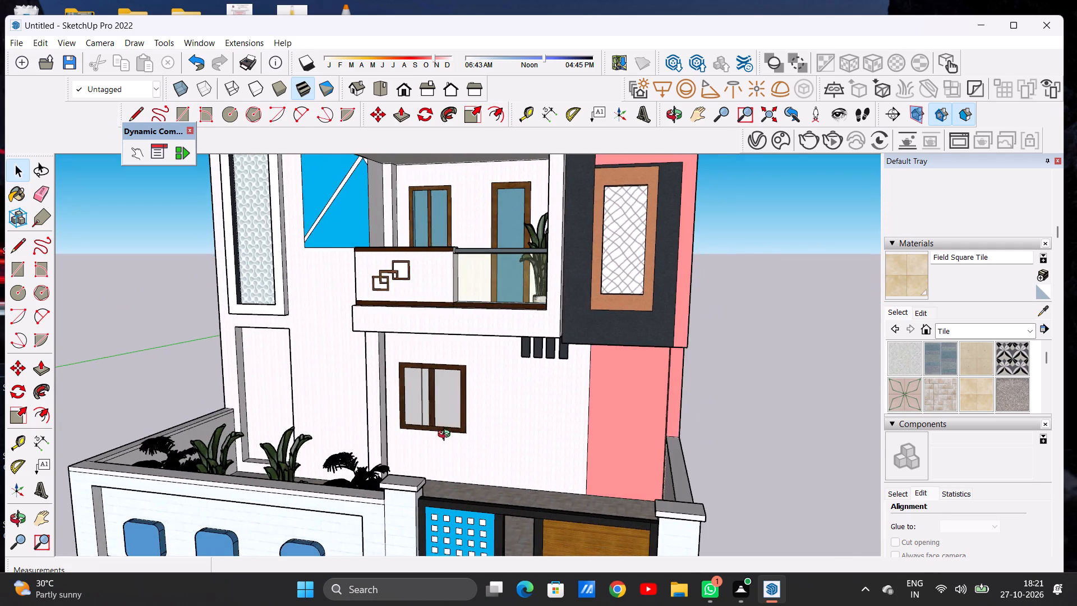
middle_click_drag(447, 435, 462, 431)
scroll(462, 431, "down", 9)
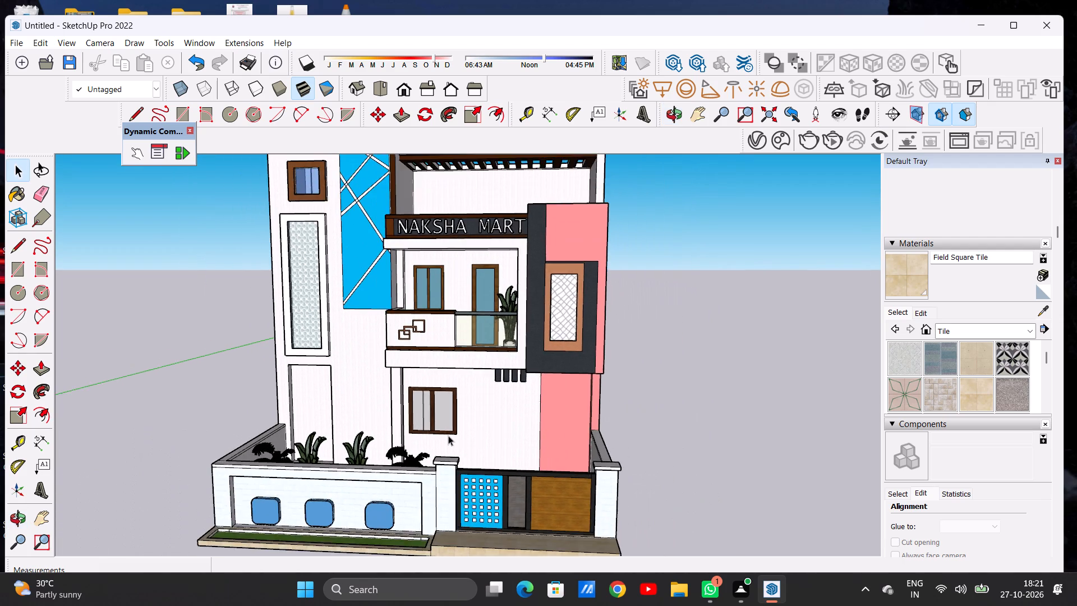
scroll(448, 435, "down", 4)
scroll(446, 300, "up", 5)
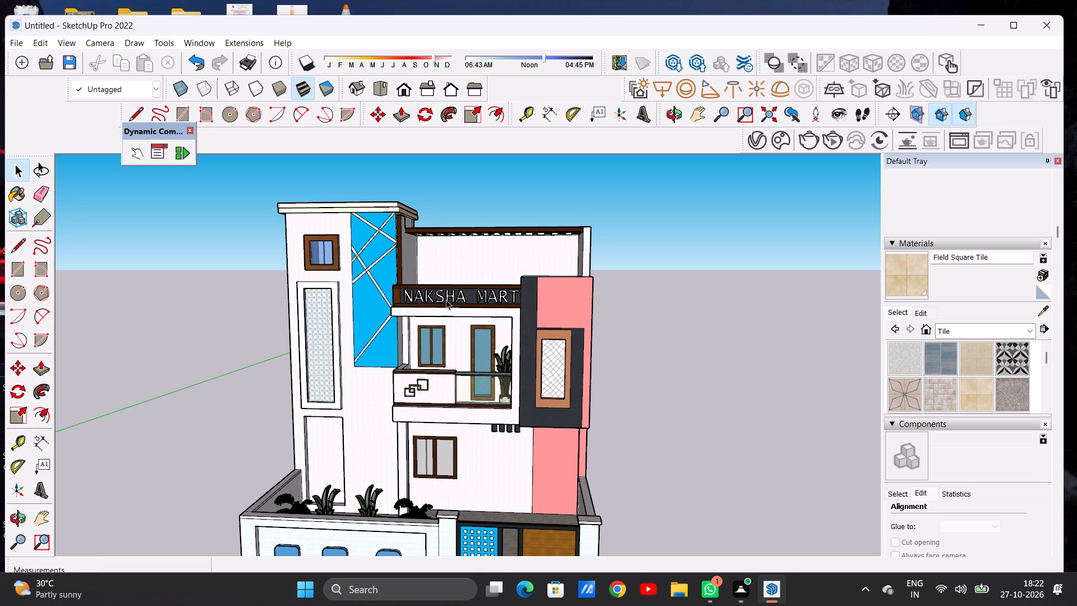
Examine the NAKSHA MART sign and the balcony below it, then the whole elevation.
scroll(470, 316, "down", 11)
scroll(476, 305, "up", 2)
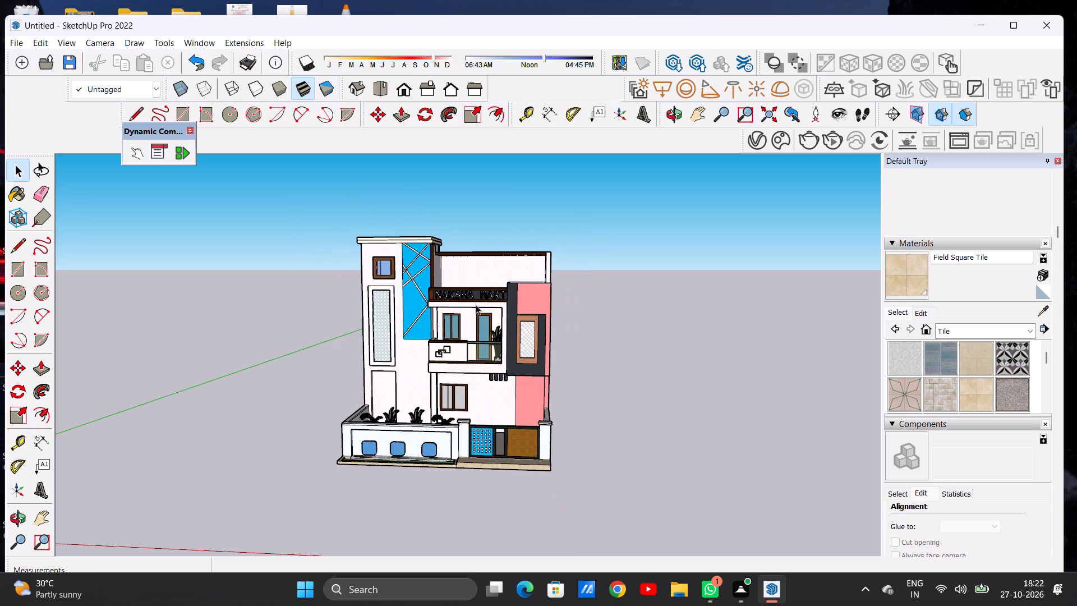
scroll(476, 305, "up", 19)
middle_click_drag(482, 295, 507, 310)
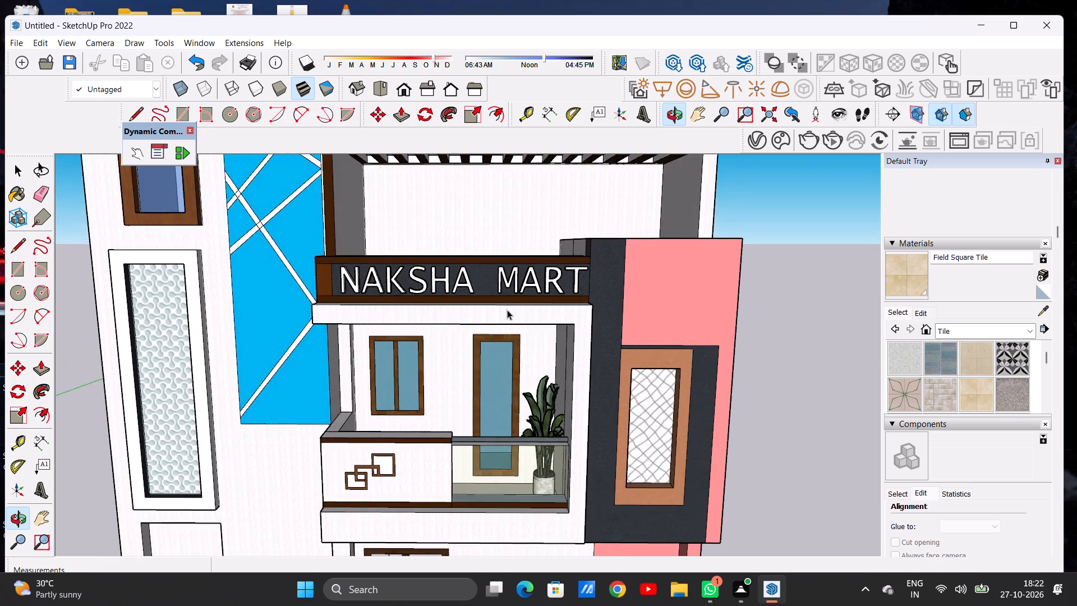
scroll(509, 311, "down", 11)
scroll(532, 312, "up", 1)
scroll(532, 312, "down", 12)
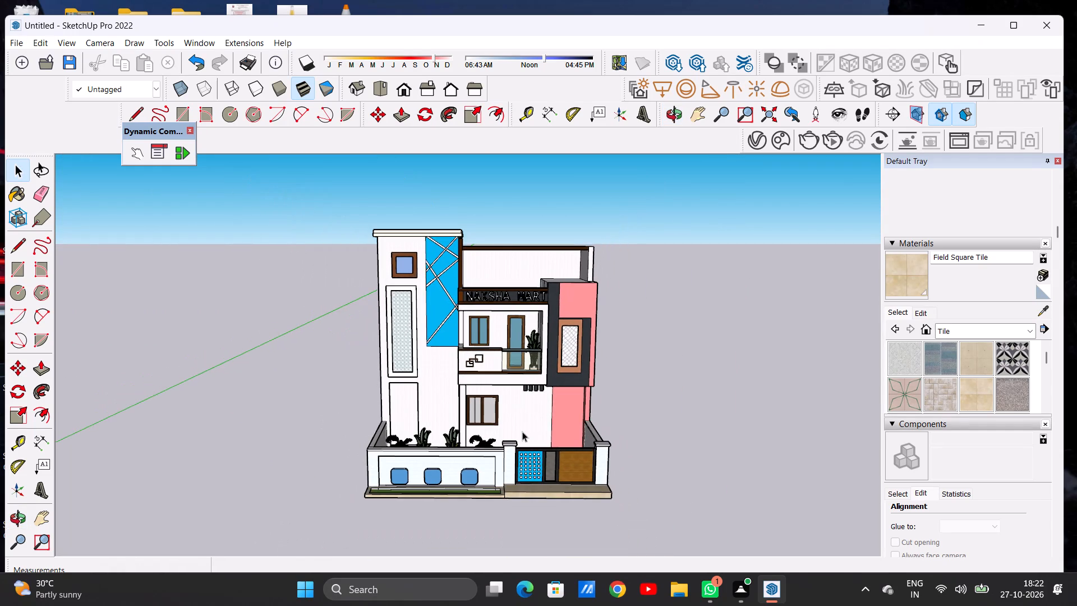
Examine the compound wall, grass strip, plants and paved courtyard from an angle and within the whole elevation.
scroll(522, 431, "up", 5)
scroll(470, 490, "up", 11)
middle_click_drag(495, 474, 381, 495)
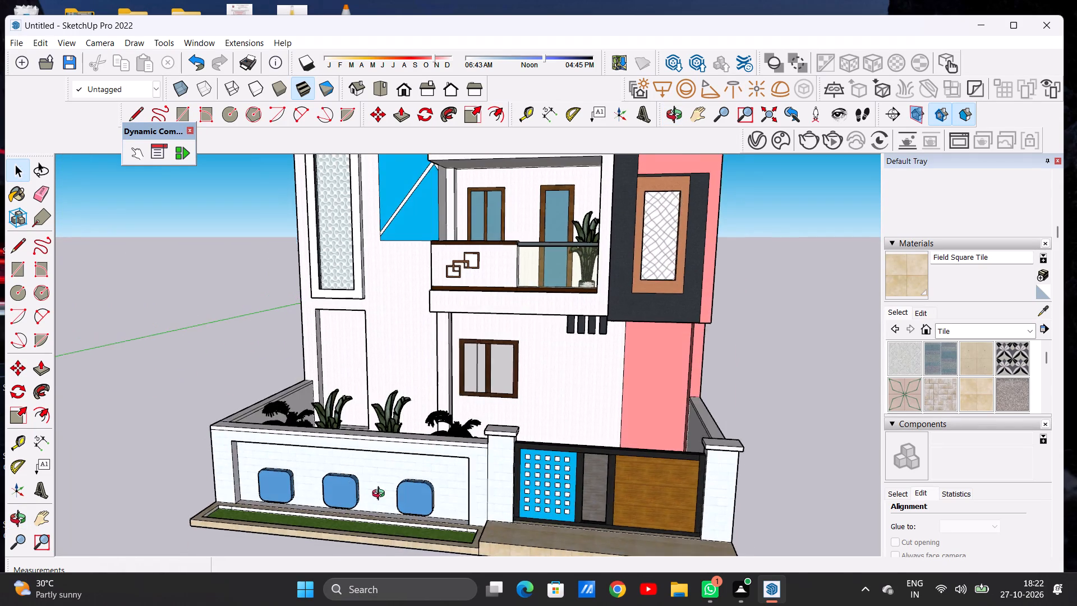
middle_click_drag(381, 495, 352, 519)
scroll(431, 430, "up", 7)
middle_click_drag(455, 432, 413, 447)
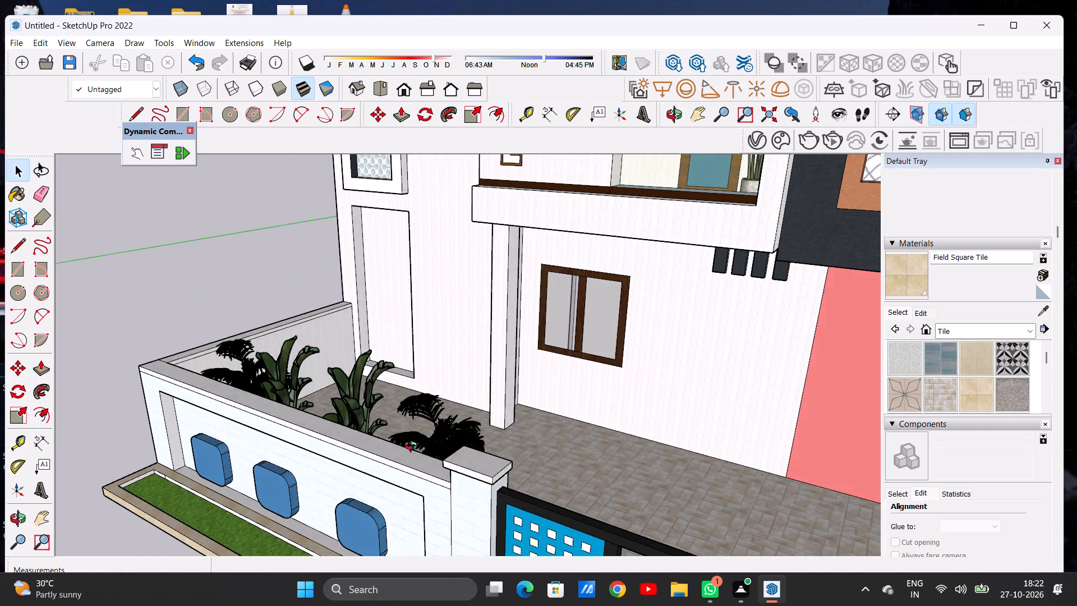
middle_click_drag(413, 447, 527, 431)
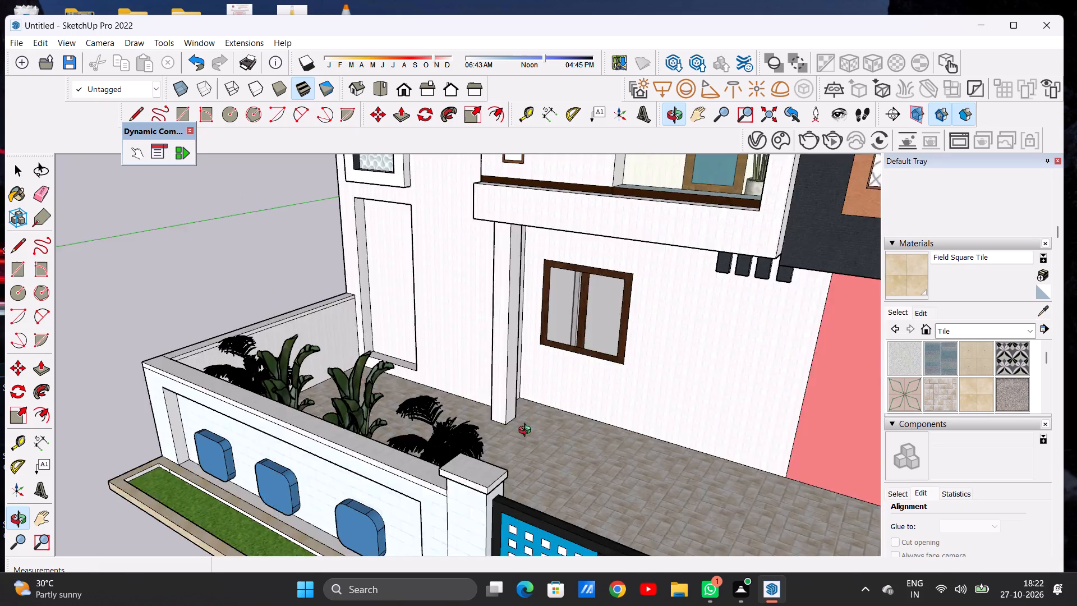
middle_click_drag(527, 431, 585, 412)
scroll(539, 420, "down", 11)
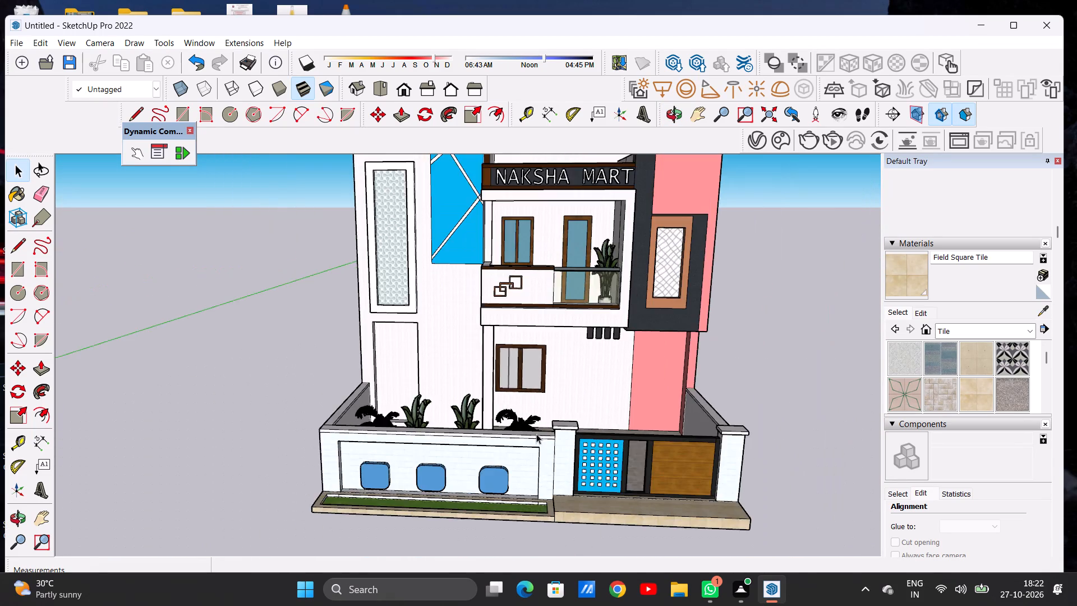
scroll(536, 434, "down", 7)
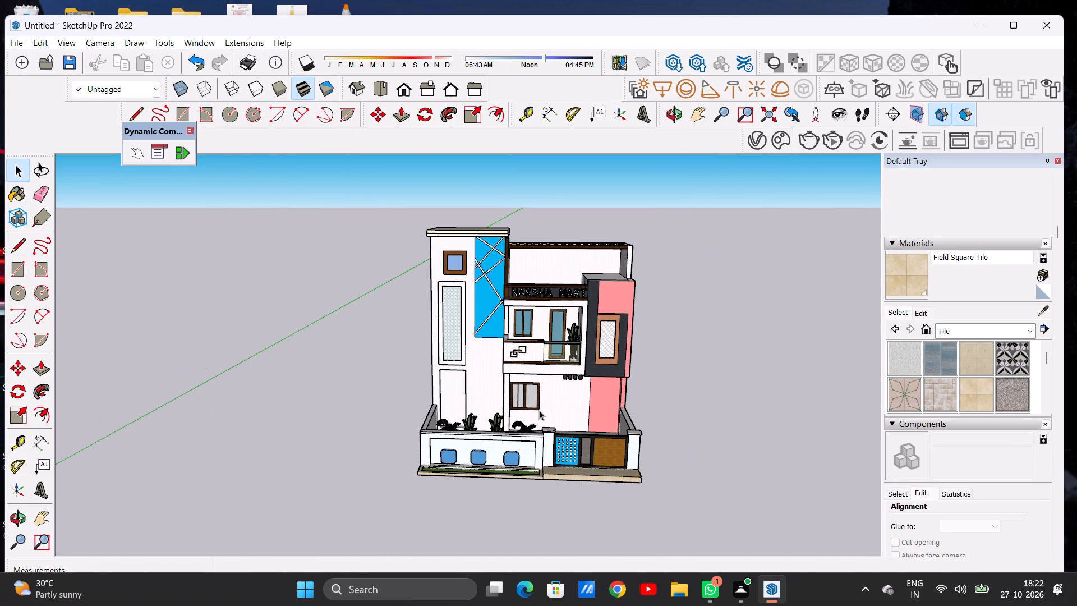
Select the NAKSHA MART lettering above the balcony and inspect its depth and placement from an angle above.
scroll(577, 290, "up", 16)
scroll(557, 305, "up", 6)
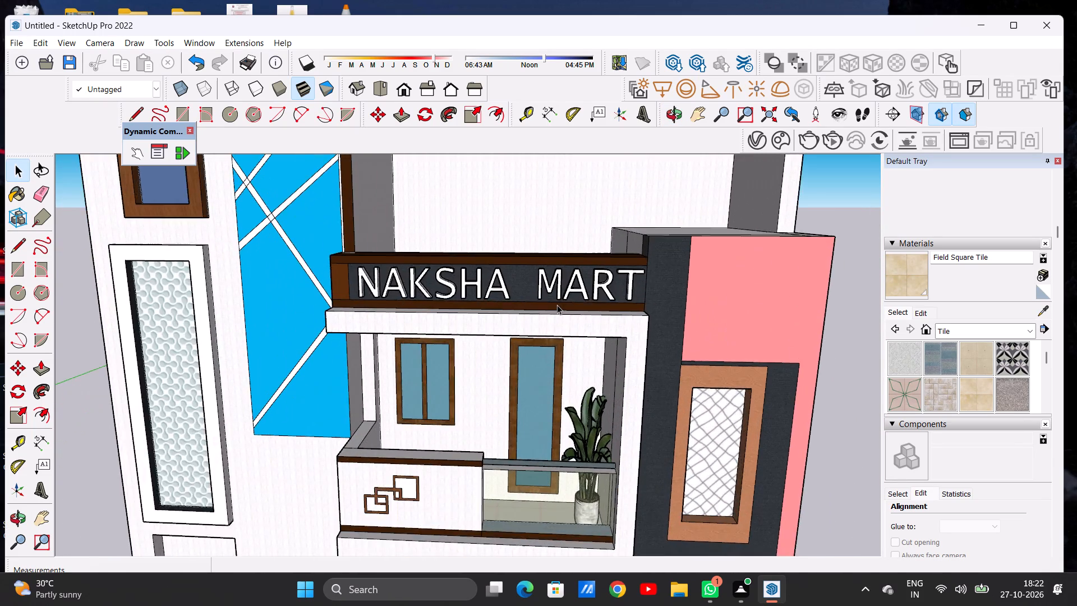
scroll(557, 305, "up", 4)
left_click(559, 284)
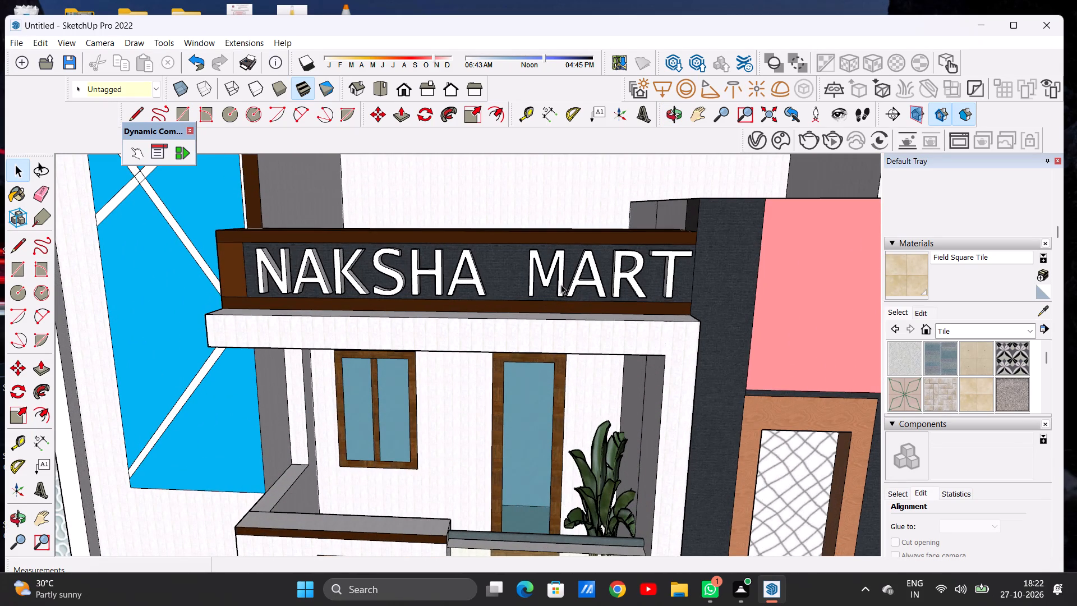
scroll(563, 296, "down", 5)
middle_click_drag(363, 324, 518, 408)
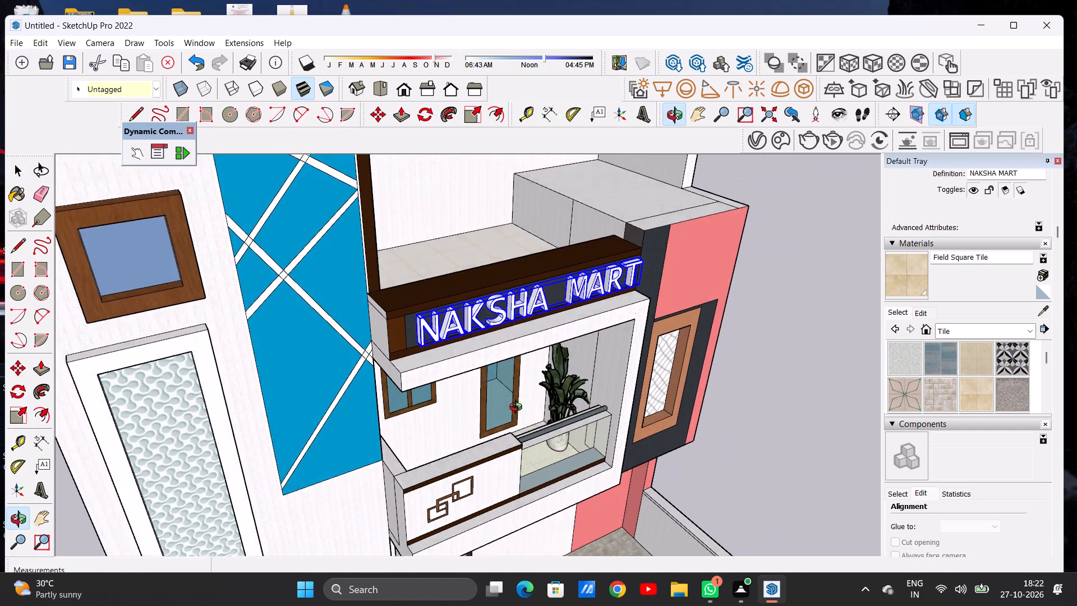
middle_click_drag(518, 408, 521, 411)
scroll(399, 355, "up", 7)
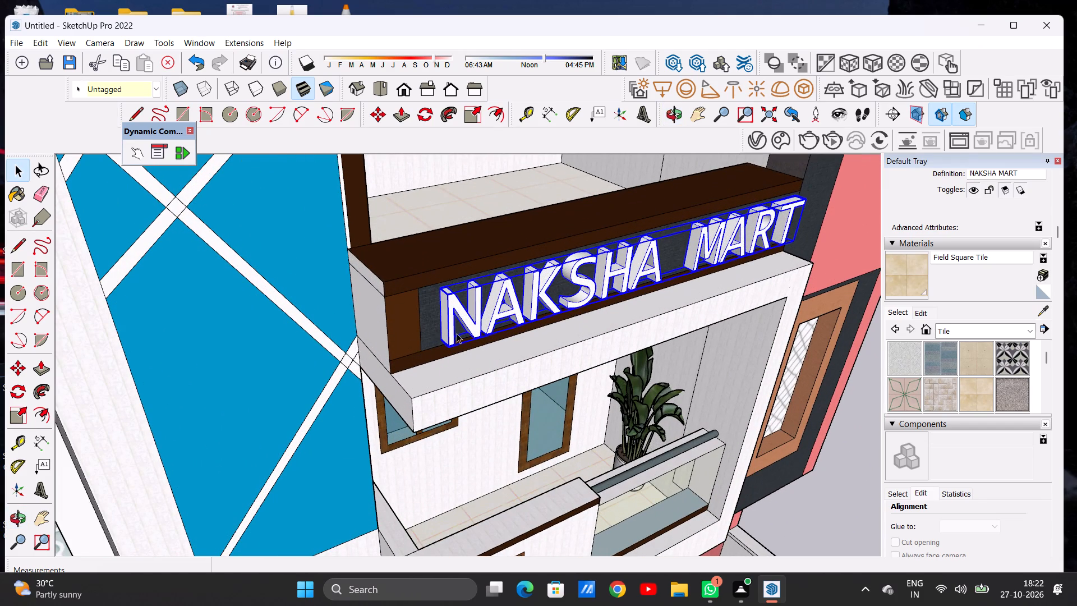
scroll(456, 333, "down", 6)
left_click(799, 320)
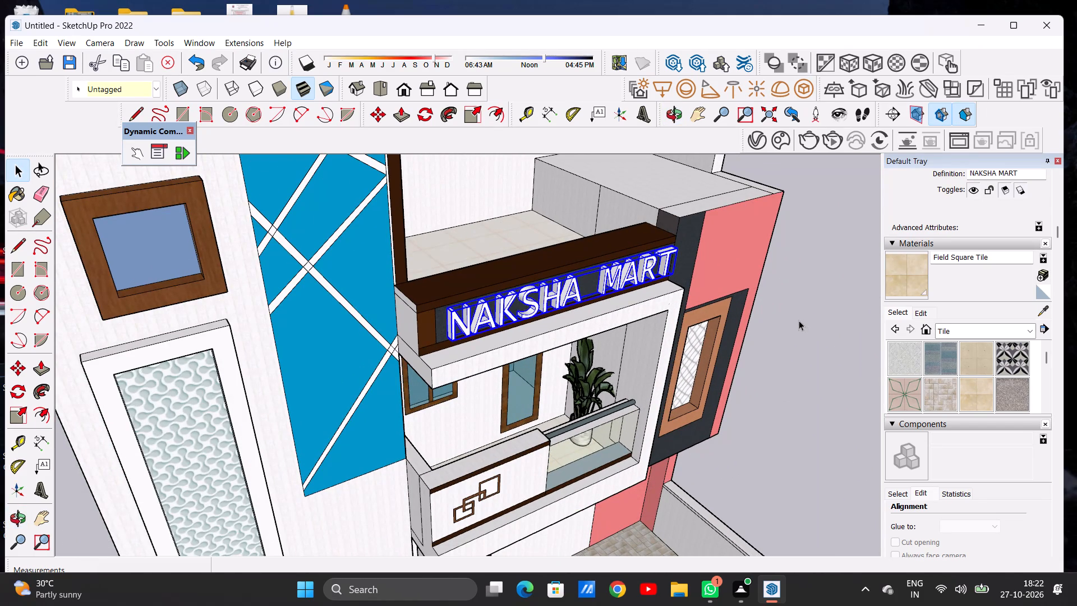
Paint the two grey end faces of the NAKSHA MART sign beam, beside the blue wall panel, with Color A08 from the Colors library.
left_click(949, 329)
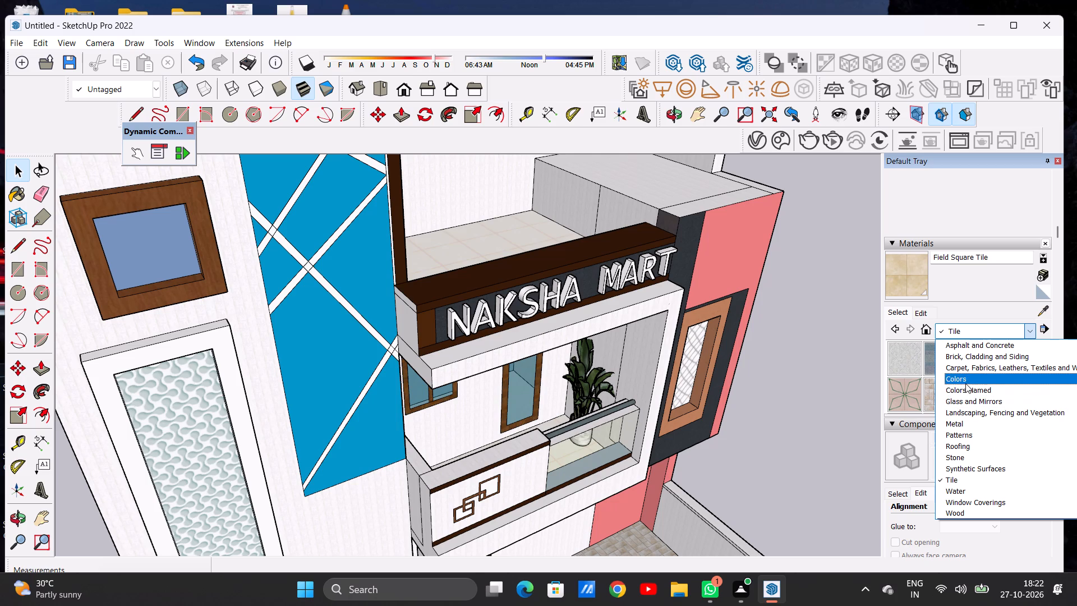
left_click(965, 382)
left_click(1002, 388)
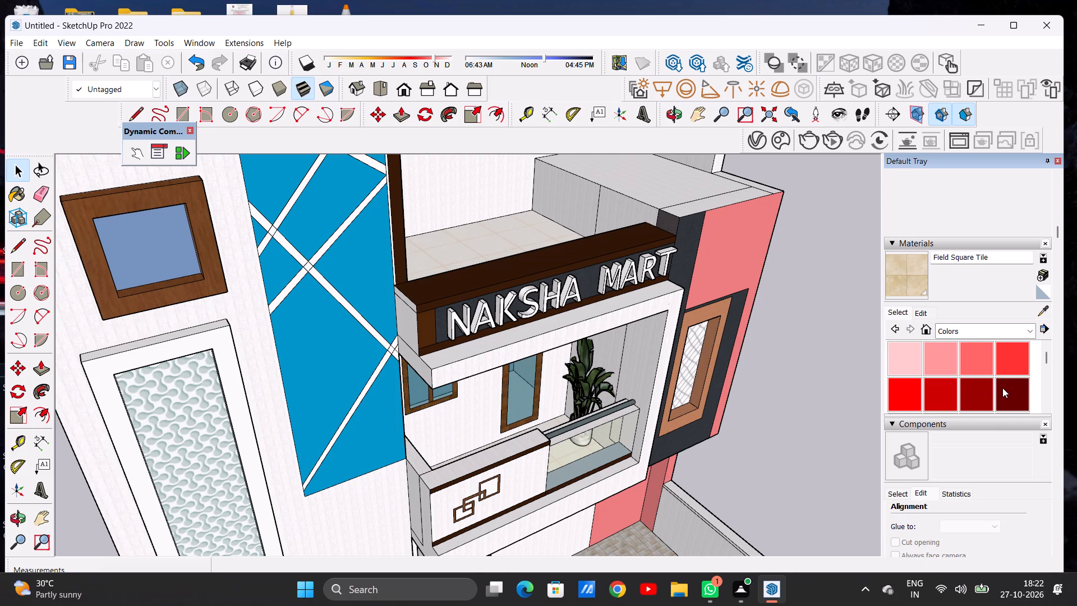
scroll(407, 348, "up", 13)
left_click(423, 315)
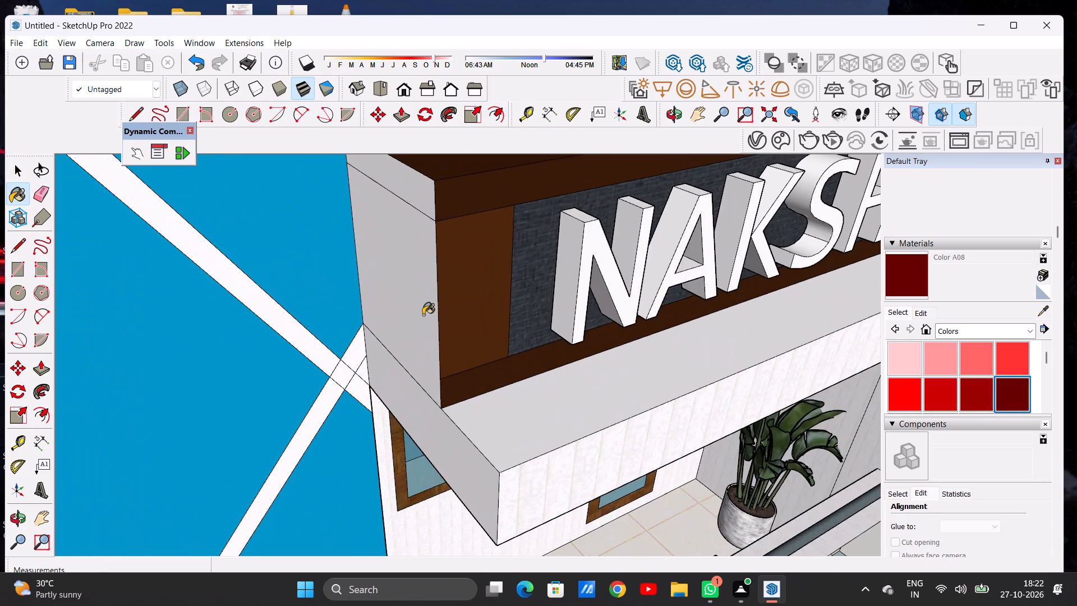
scroll(424, 334, "down", 6)
scroll(412, 254, "up", 4)
left_click(412, 254)
scroll(420, 267, "down", 4)
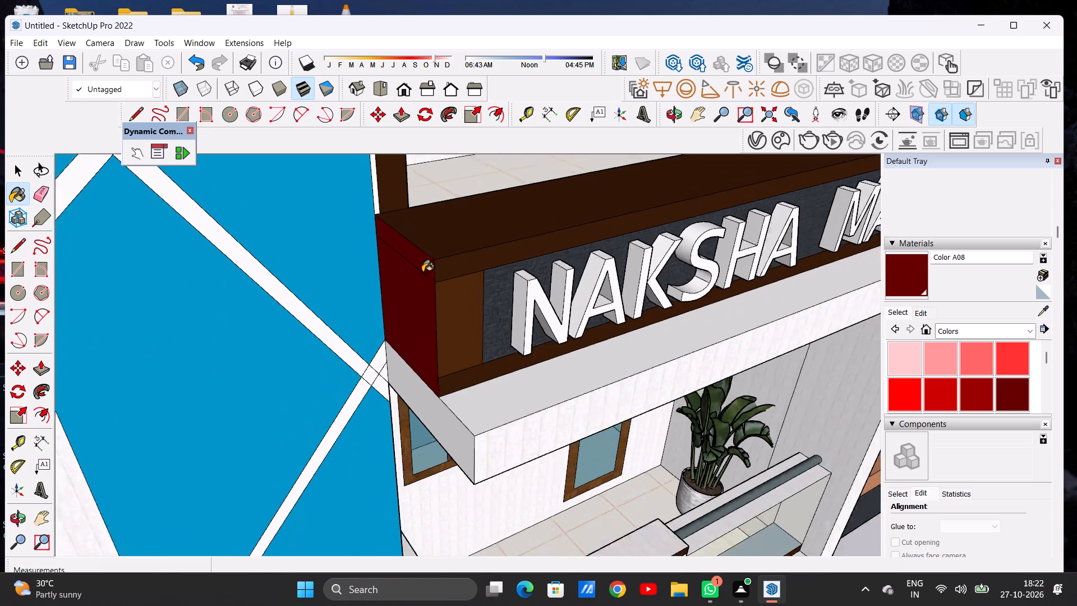
scroll(422, 272, "down", 3)
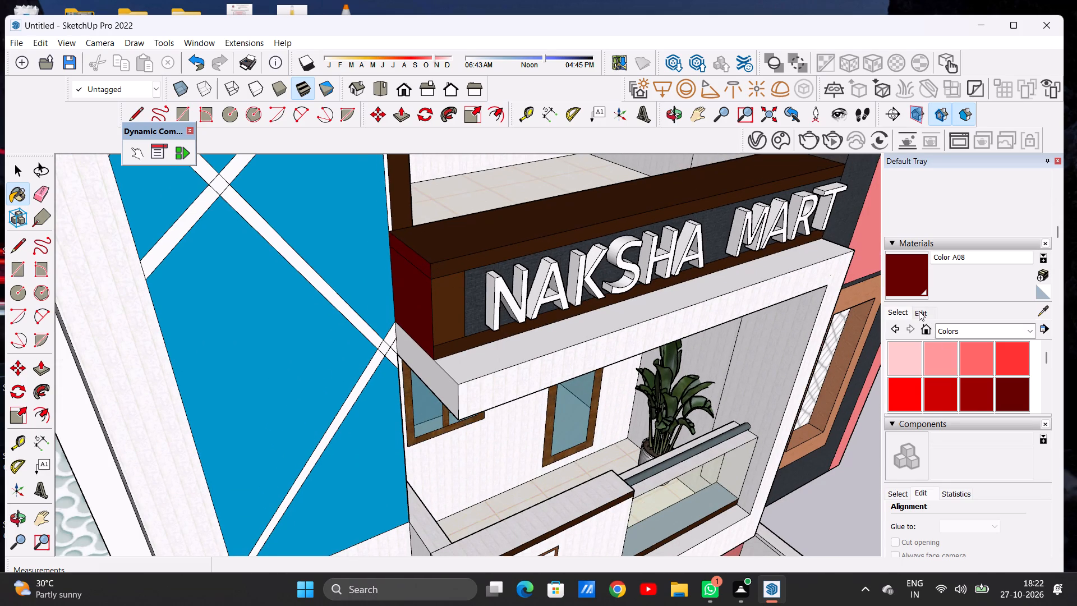
Edit the Color A08 material to a darker maroon shade.
left_click(919, 311)
left_click(955, 393)
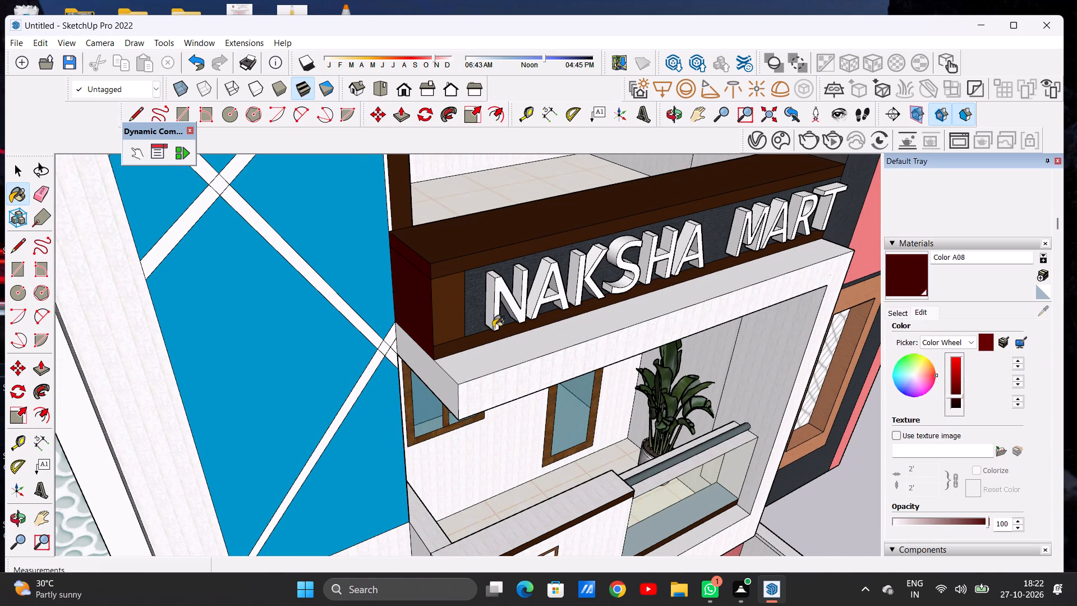
Paint the two grey strips on the back of the sign beam, along the tiled terrace floor, with the darkened Color A08.
scroll(430, 299, "up", 6)
scroll(430, 298, "down", 1)
scroll(430, 298, "up", 2)
scroll(519, 316, "down", 18)
middle_click_drag(602, 327, 580, 322)
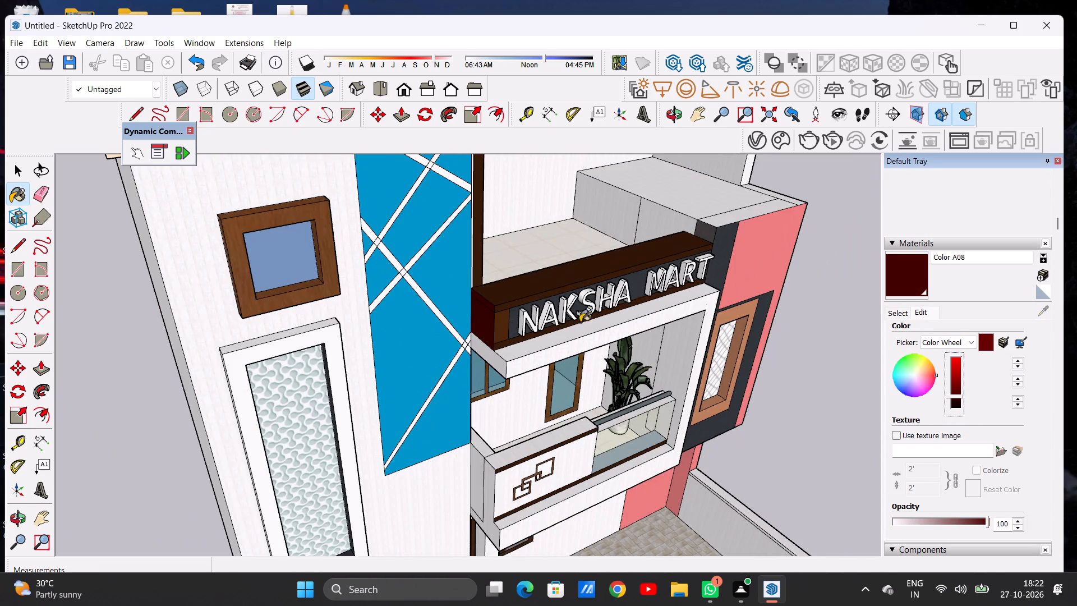
middle_click_drag(580, 322, 309, 320)
scroll(628, 347, "up", 6)
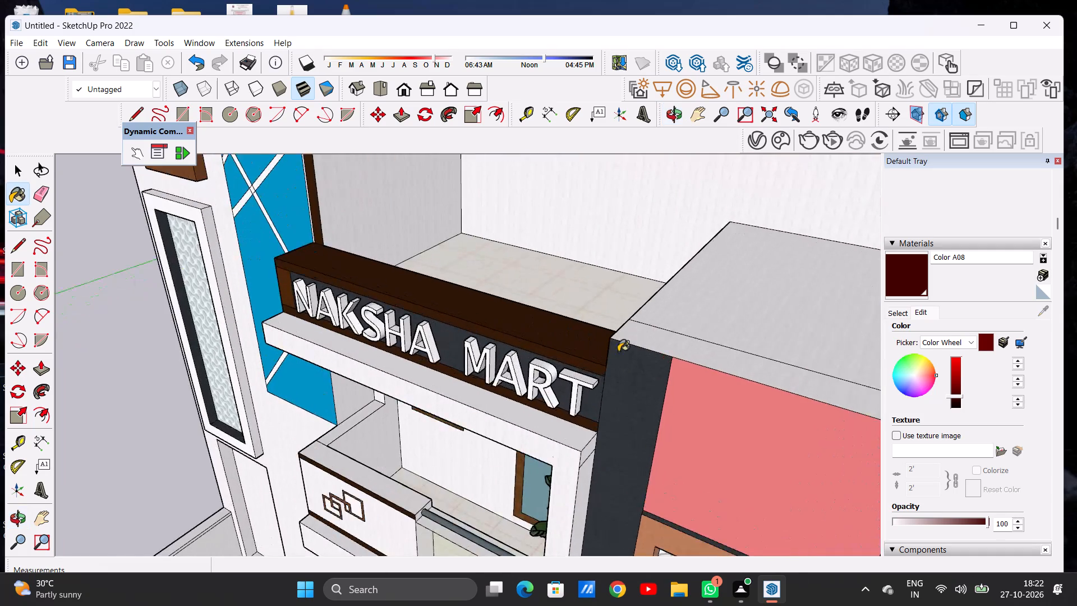
scroll(618, 352, "up", 3)
scroll(592, 360, "down", 1)
scroll(592, 360, "up", 1)
middle_click_drag(514, 362, 466, 408)
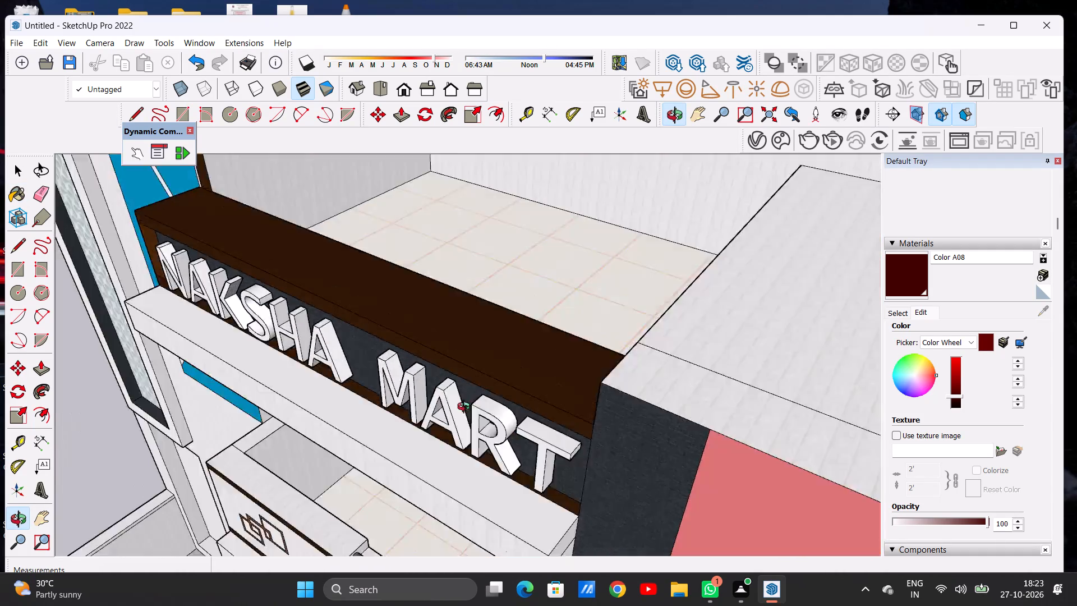
middle_click_drag(466, 408, 234, 421)
scroll(370, 394, "down", 5)
scroll(433, 382, "down", 5)
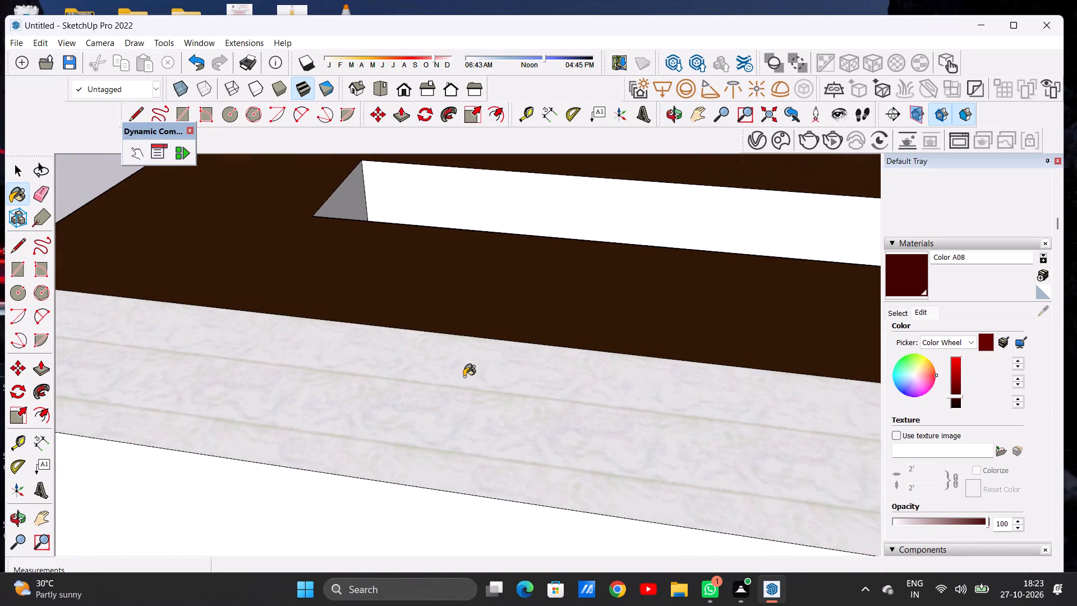
scroll(464, 377, "down", 4)
scroll(484, 382, "up", 1)
scroll(487, 382, "down", 4)
scroll(512, 379, "up", 1)
scroll(512, 379, "down", 16)
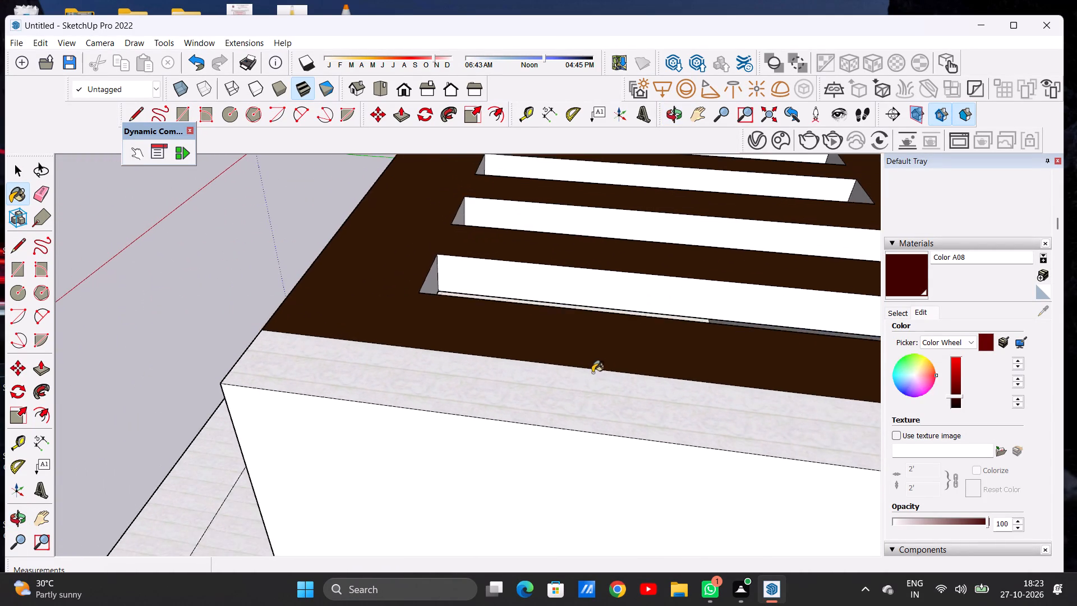
scroll(592, 373, "down", 7)
middle_click_drag(362, 398, 414, 411)
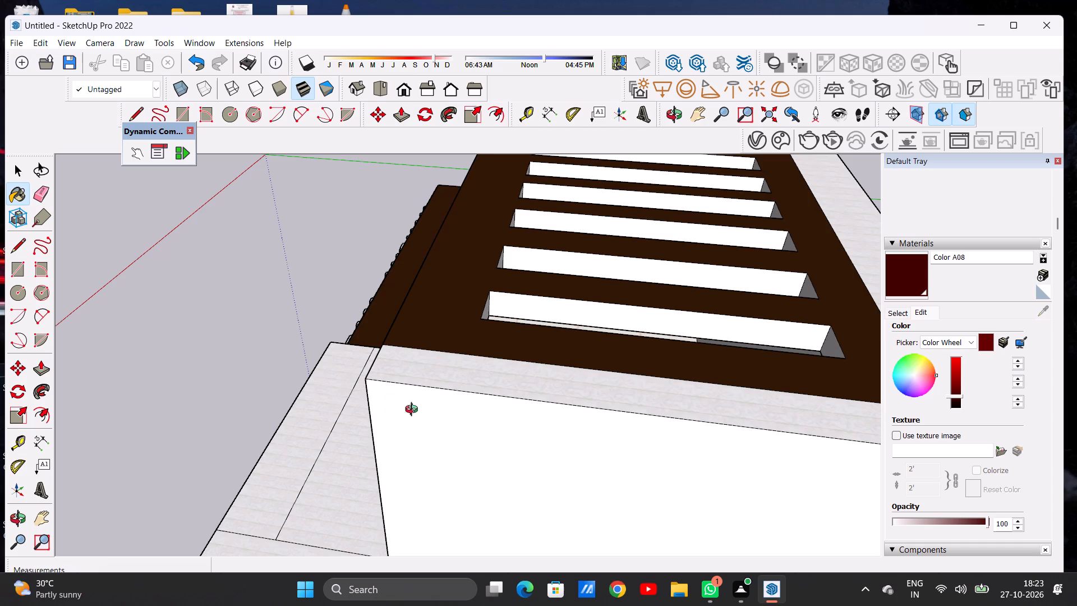
middle_click_drag(414, 411, 472, 420)
scroll(455, 353, "up", 8)
scroll(453, 348, "down", 1)
scroll(453, 348, "up", 3)
middle_click_drag(459, 337, 393, 316)
scroll(311, 268, "up", 4)
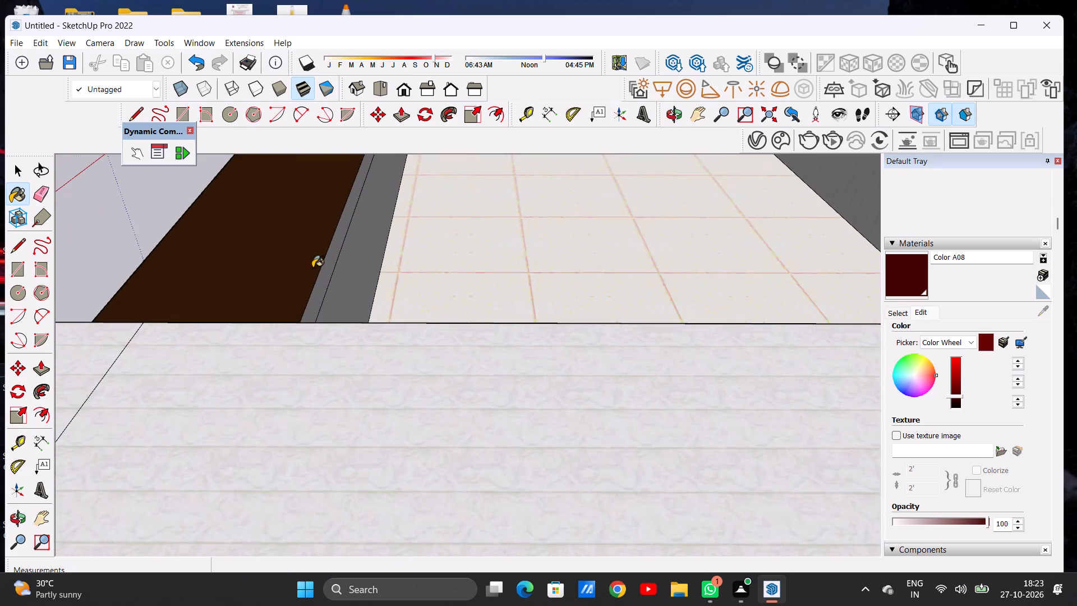
scroll(312, 268, "up", 6)
left_click(328, 272)
left_click(355, 280)
scroll(363, 289, "down", 4)
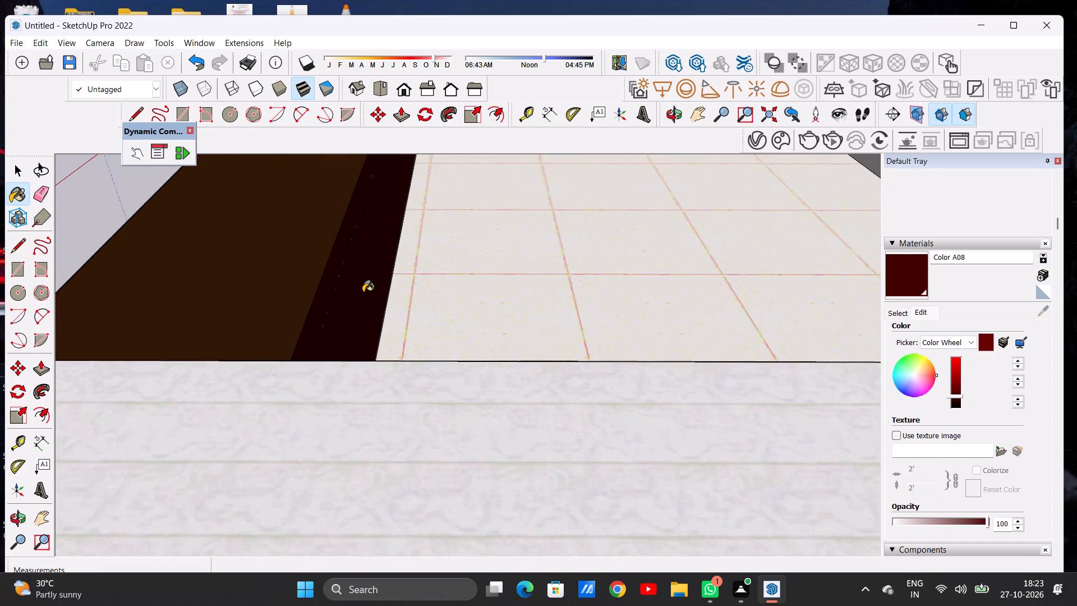
scroll(363, 292, "down", 3)
key("space")
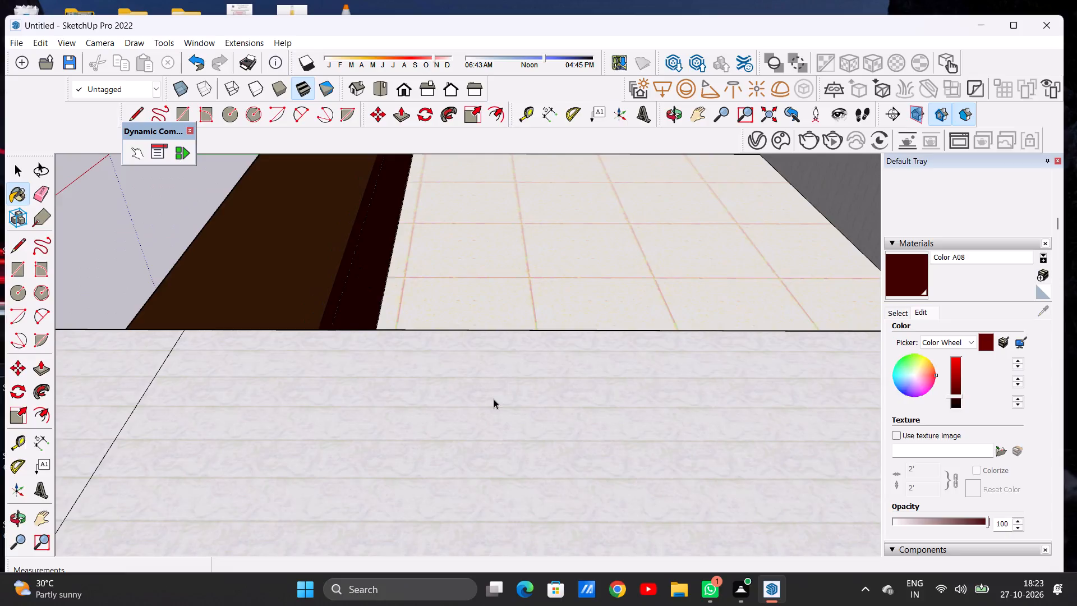
Return to the front view and examine the whole elevation, from the roof pergola and sign down to the compound wall and gate.
left_click(398, 88)
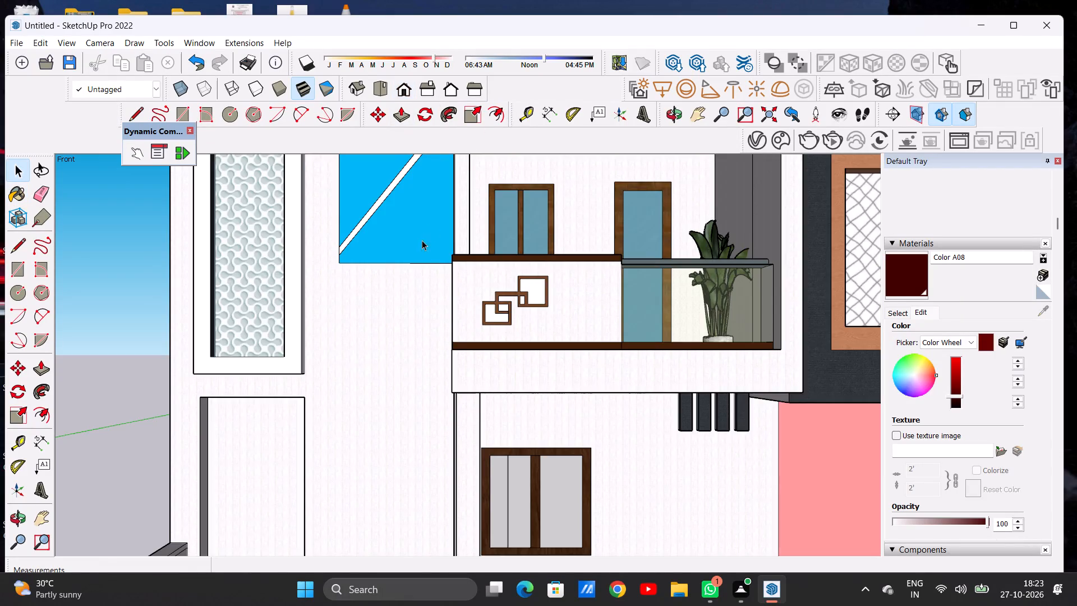
scroll(417, 261, "down", 6)
scroll(432, 333, "up", 1)
scroll(436, 336, "down", 8)
scroll(475, 364, "down", 7)
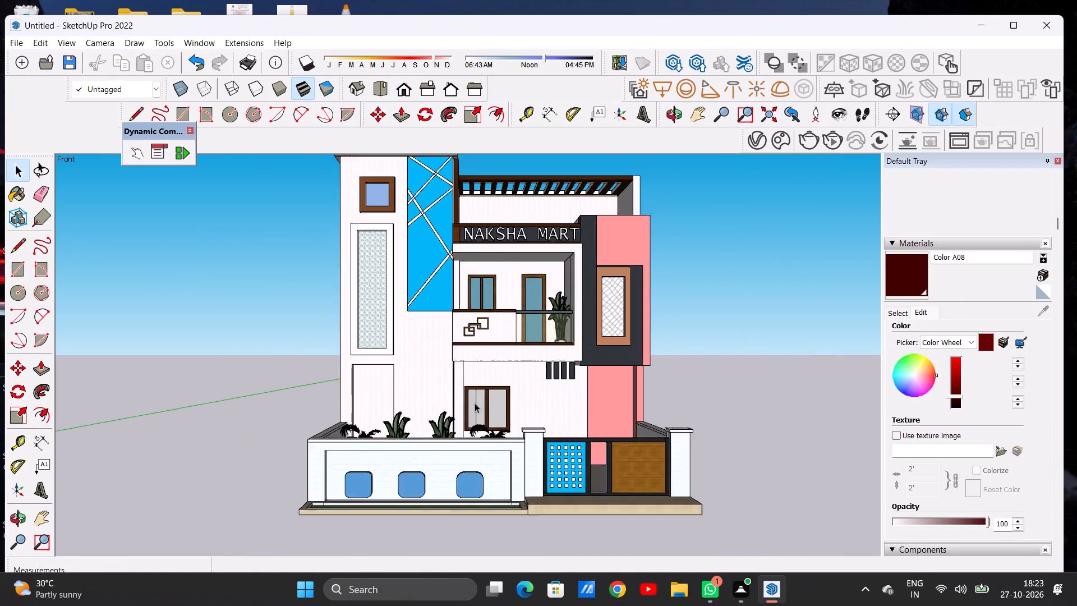
scroll(475, 403, "down", 3)
scroll(508, 280, "up", 5)
scroll(508, 280, "down", 4)
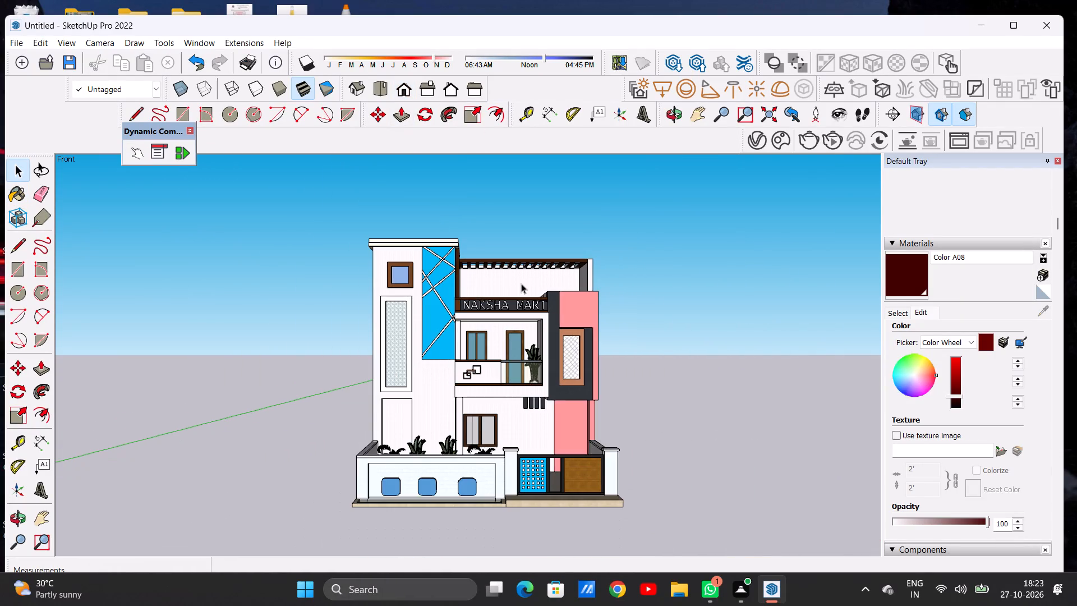
scroll(521, 283, "up", 1)
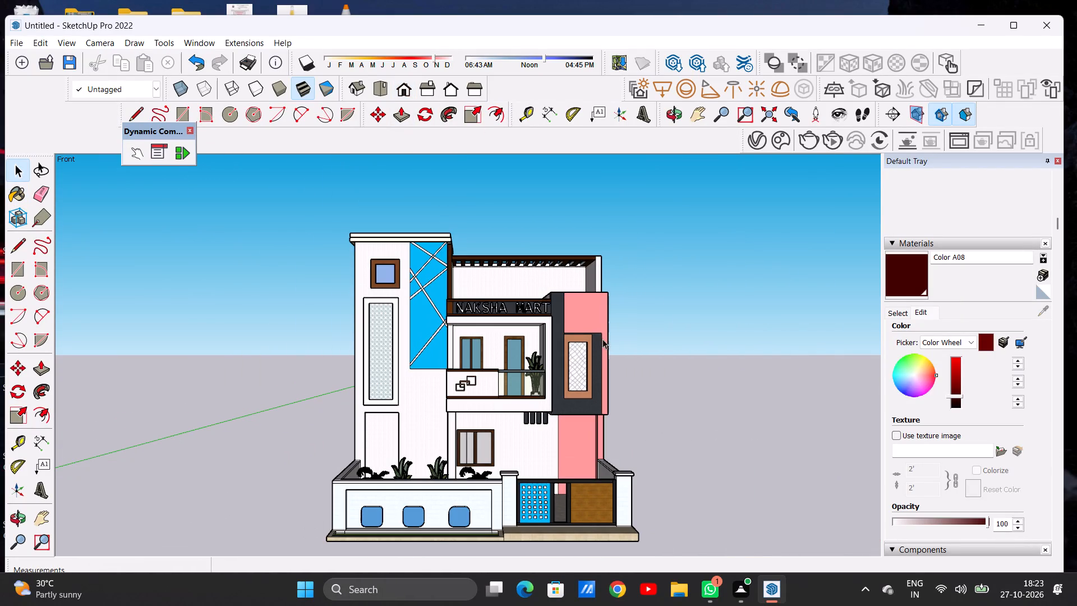
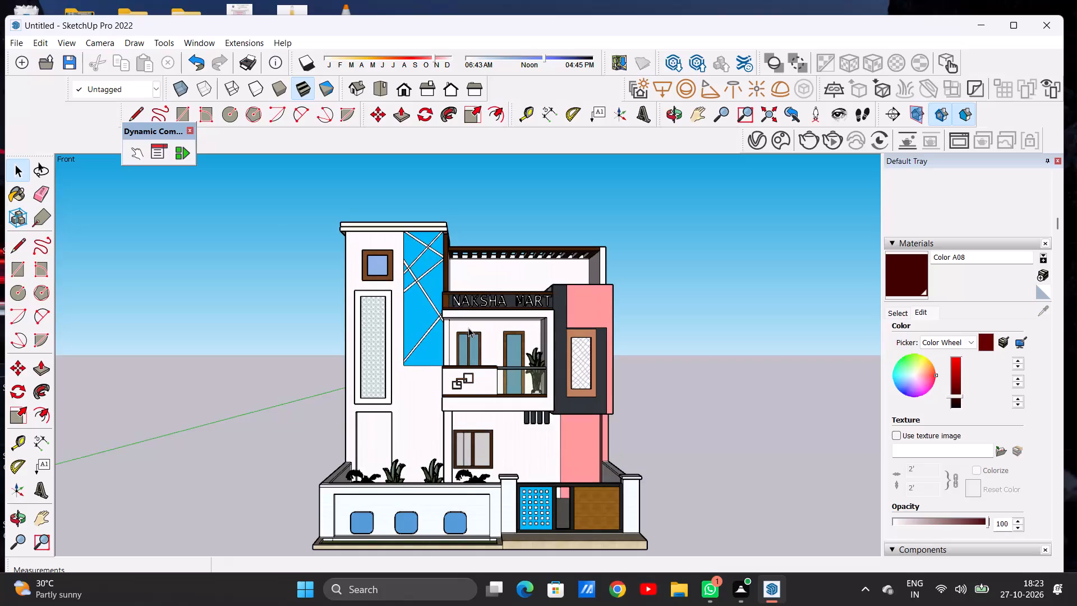
Save the model in the Documents folder as a SketchUp file named HIMA 2.
key("ctrl+s")
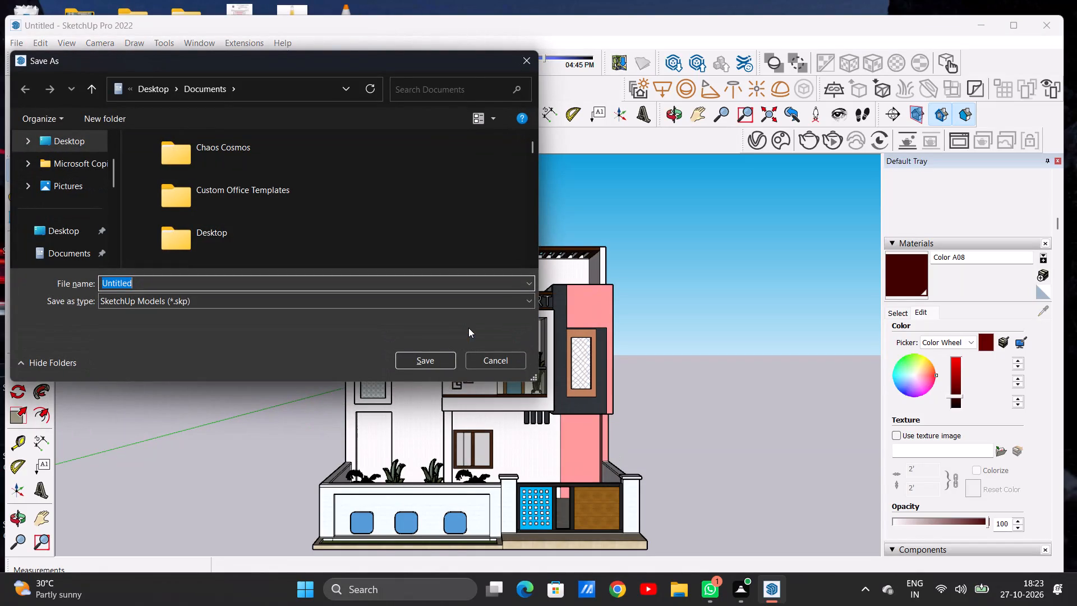
key("BackSpace")
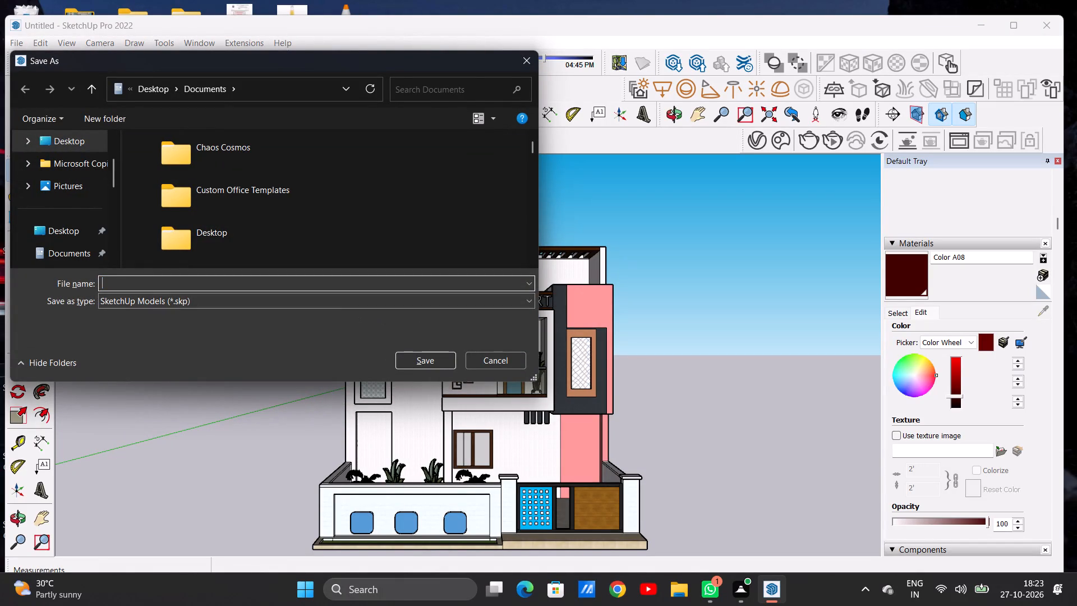
left_click(238, 281)
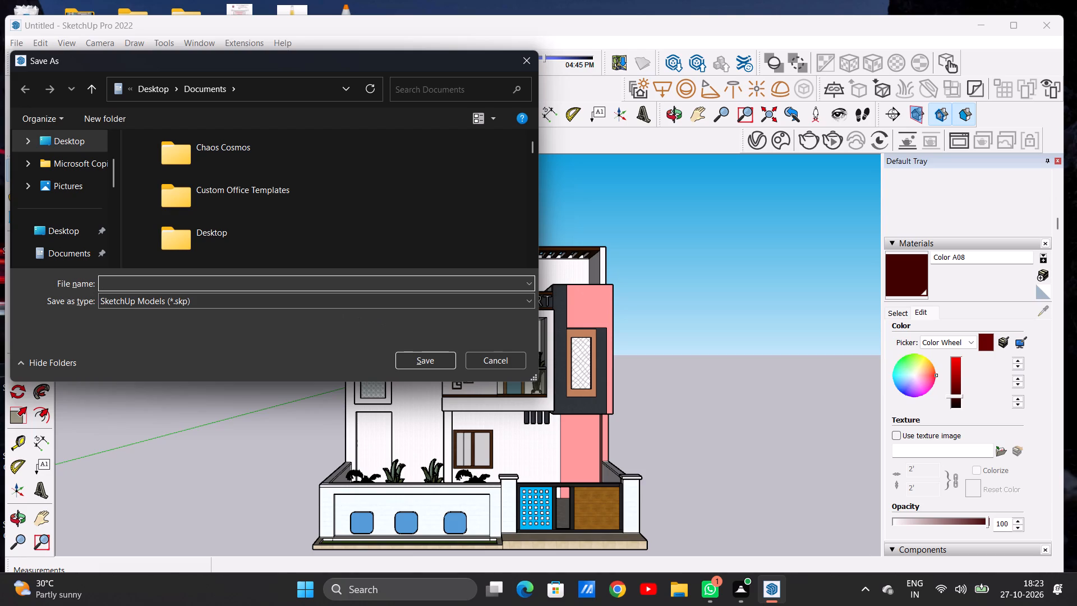
key("s")
key("a")
type("IL")
key("BackSpace")
key("BackSpace")
key("BackSpace")
key("BackSpace")
key("BackSpace")
key("BackSpace")
key("BackSpace")
key("BackSpace")
key("BackSpace")
key("BackSpace")
key("BackSpace")
key("BackSpace")
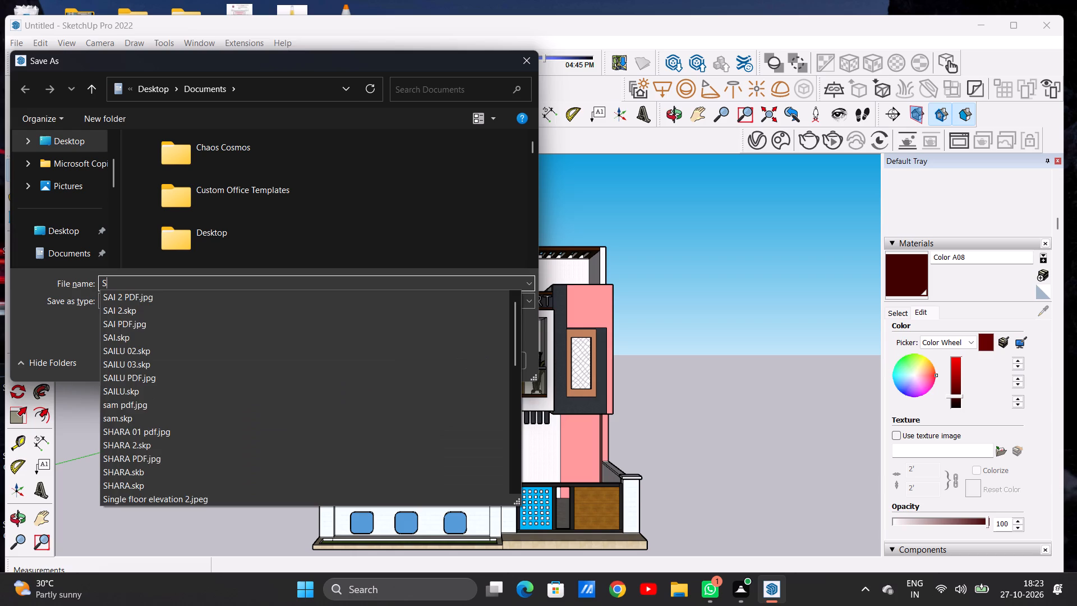
type("HIMA")
key("space")
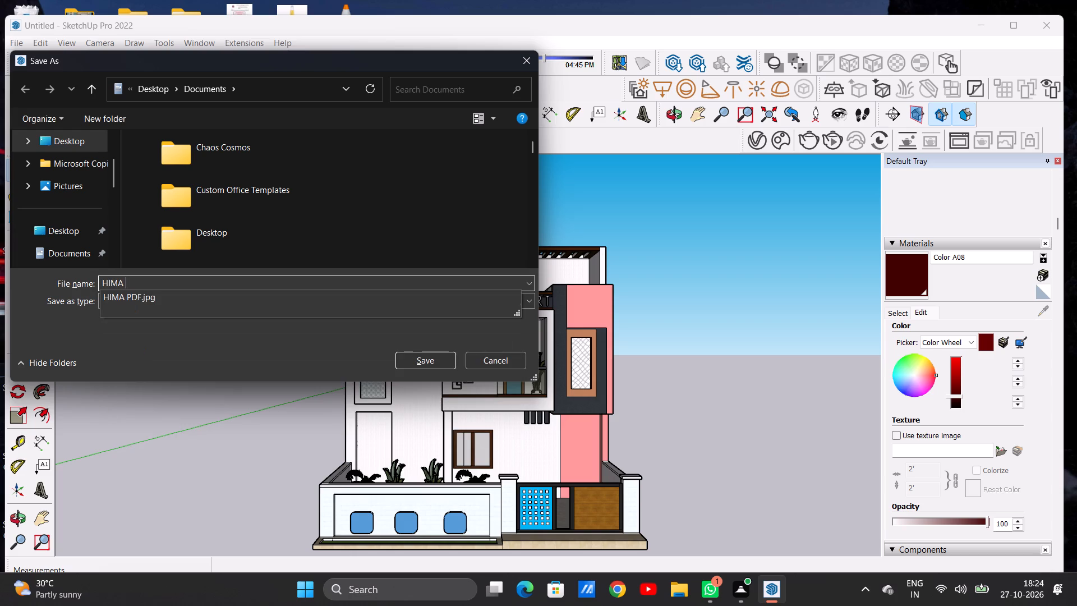
key("Down")
key("BackSpace")
key("BackSpace")
key("BackSpace")
key("BackSpace")
key("BackSpace")
key("BackSpace")
key("BackSpace")
key("2")
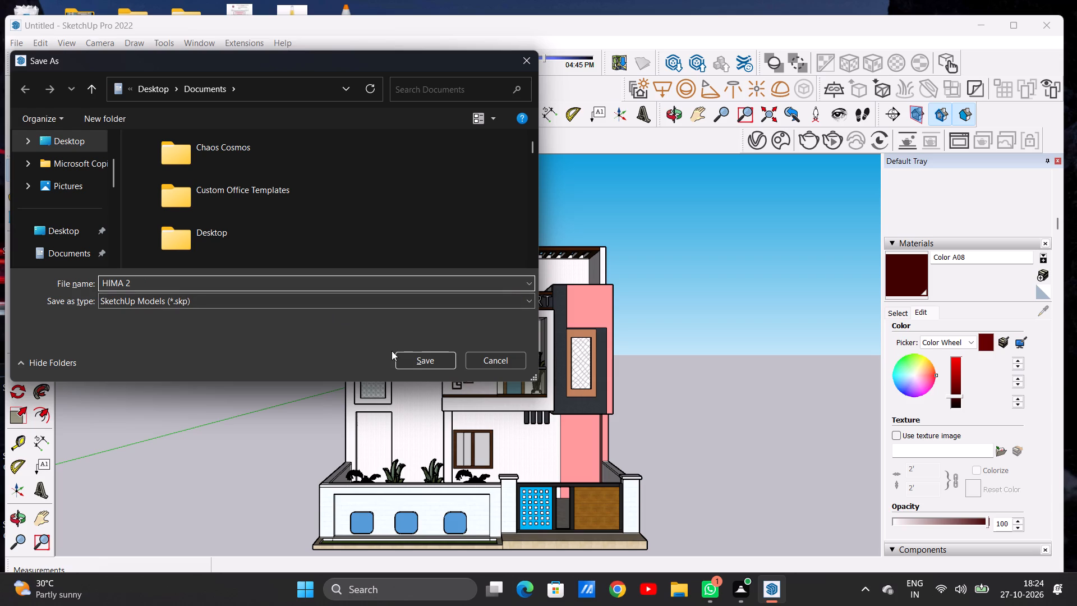
left_click(412, 361)
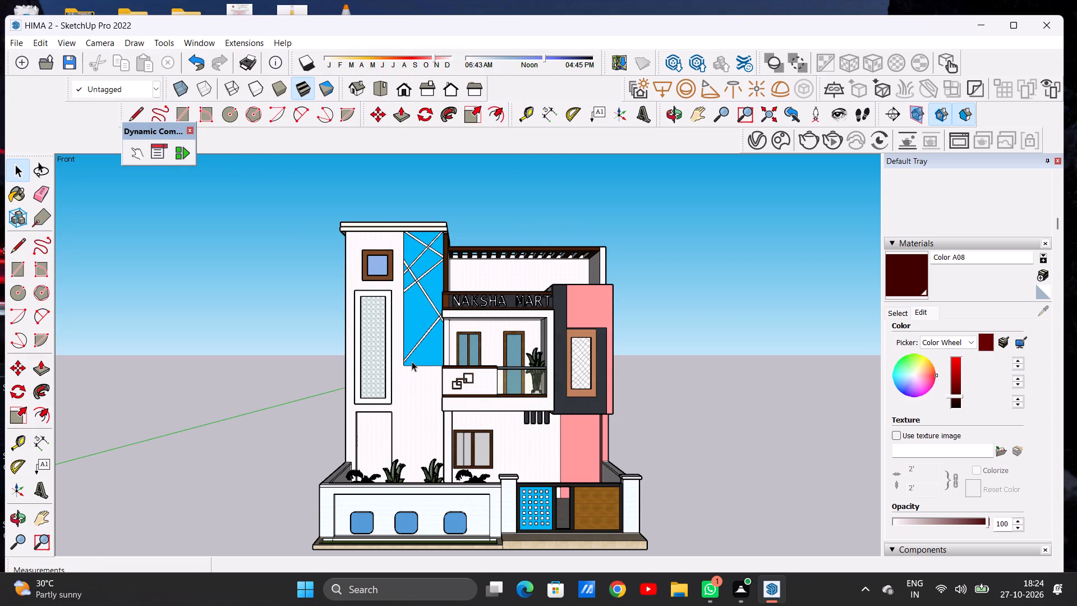
Export a slightly raised, angled view of the house front as a JPEG image named HIMA 2 PDF in Downloads.
scroll(412, 361, "down", 4)
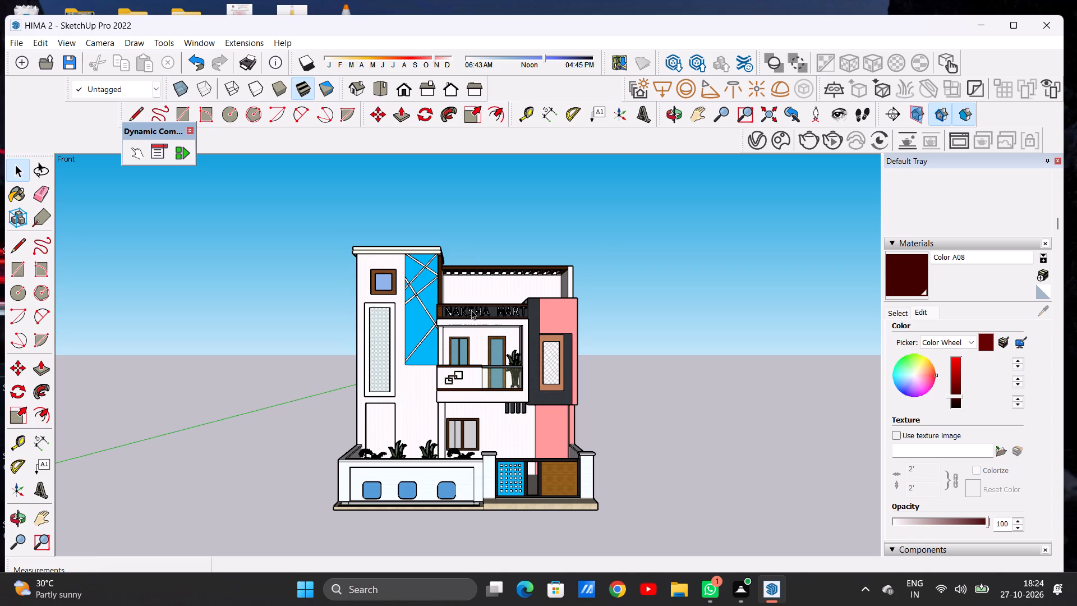
middle_click_drag(499, 313, 473, 350)
scroll(492, 327, "up", 1)
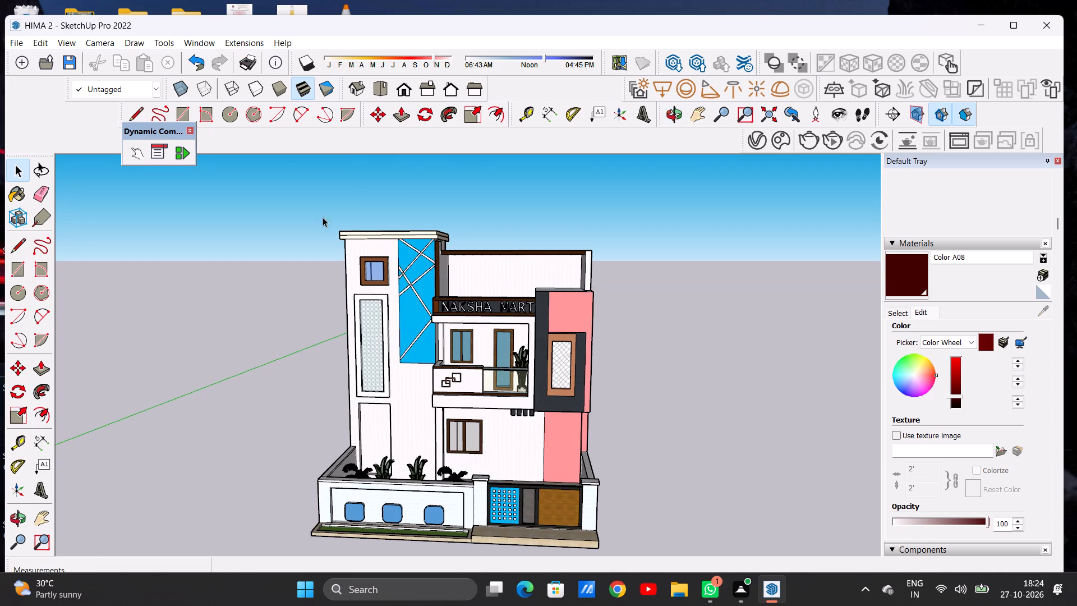
left_click(24, 40)
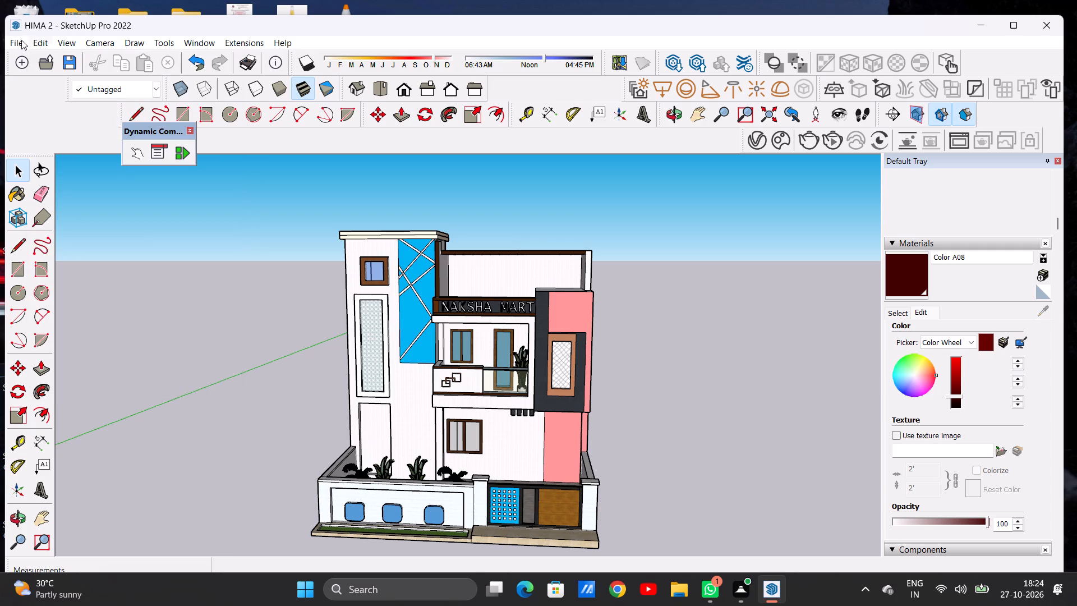
left_click(22, 36)
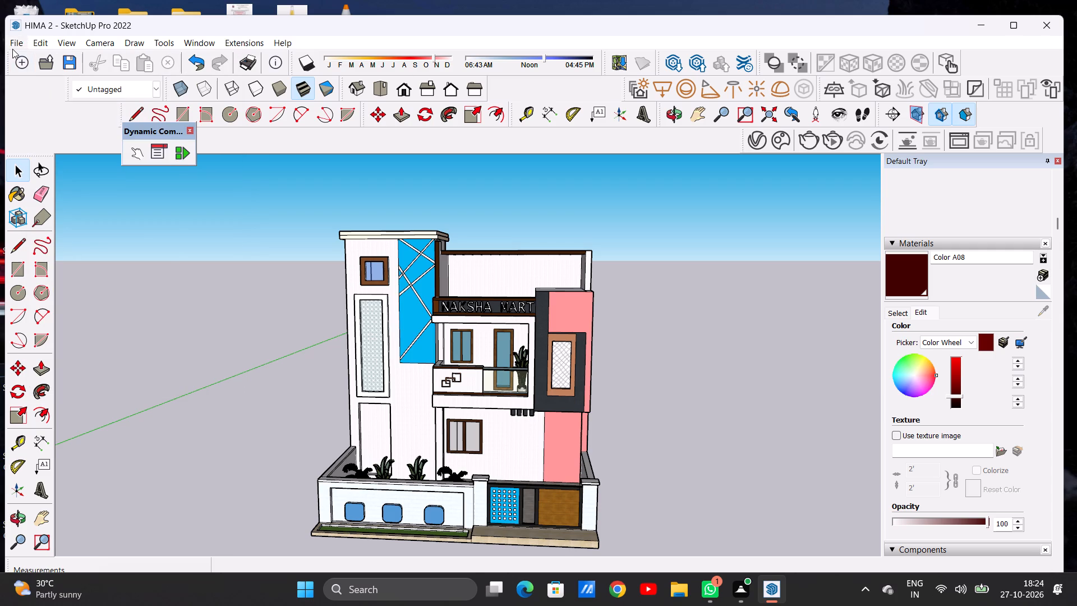
left_click(12, 49)
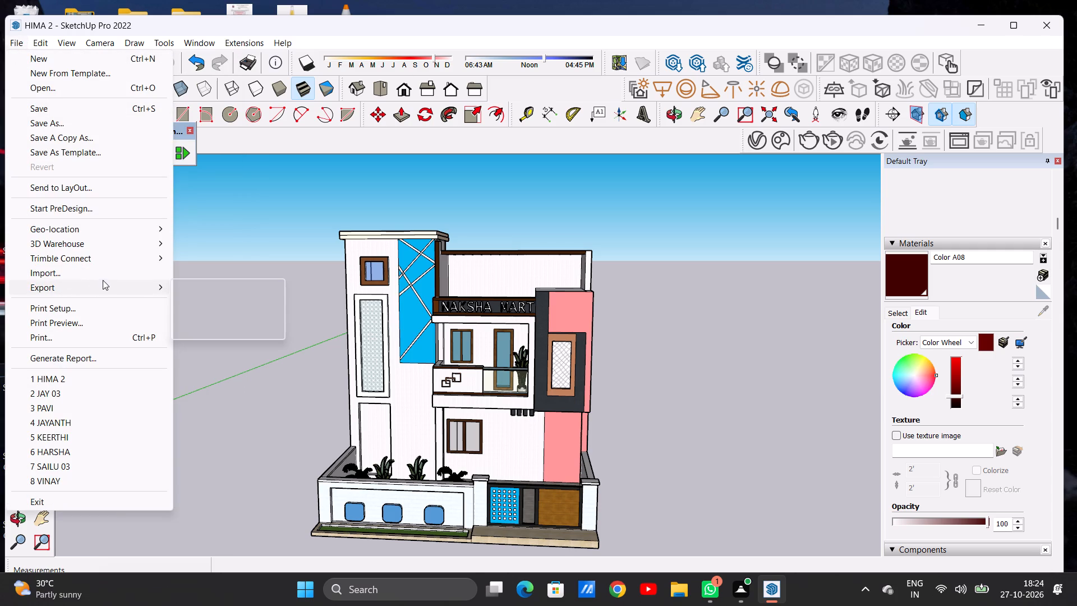
left_click(191, 296)
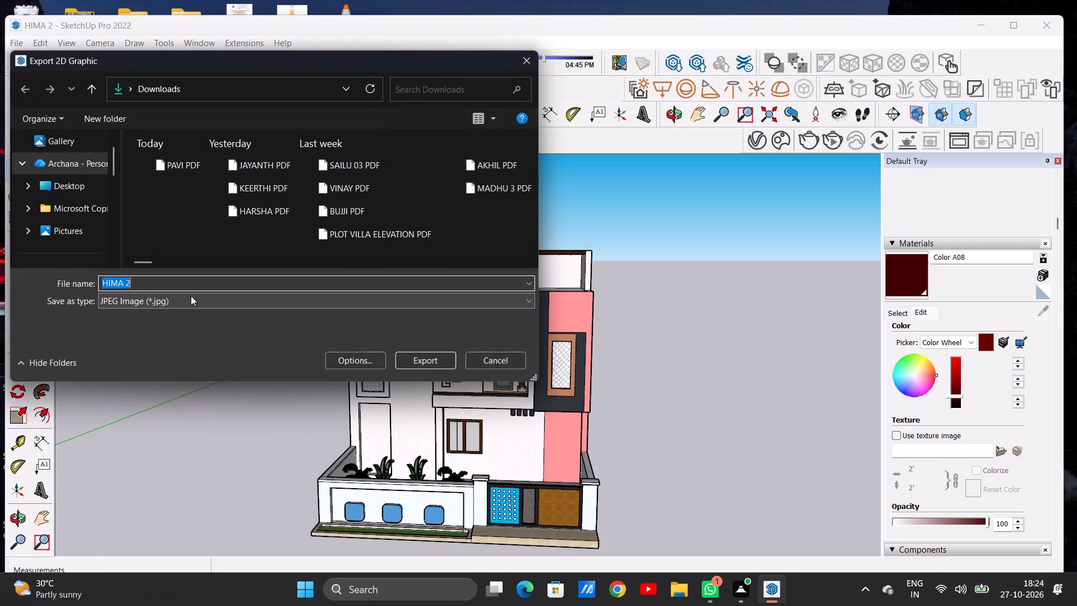
left_click(229, 286)
key("space")
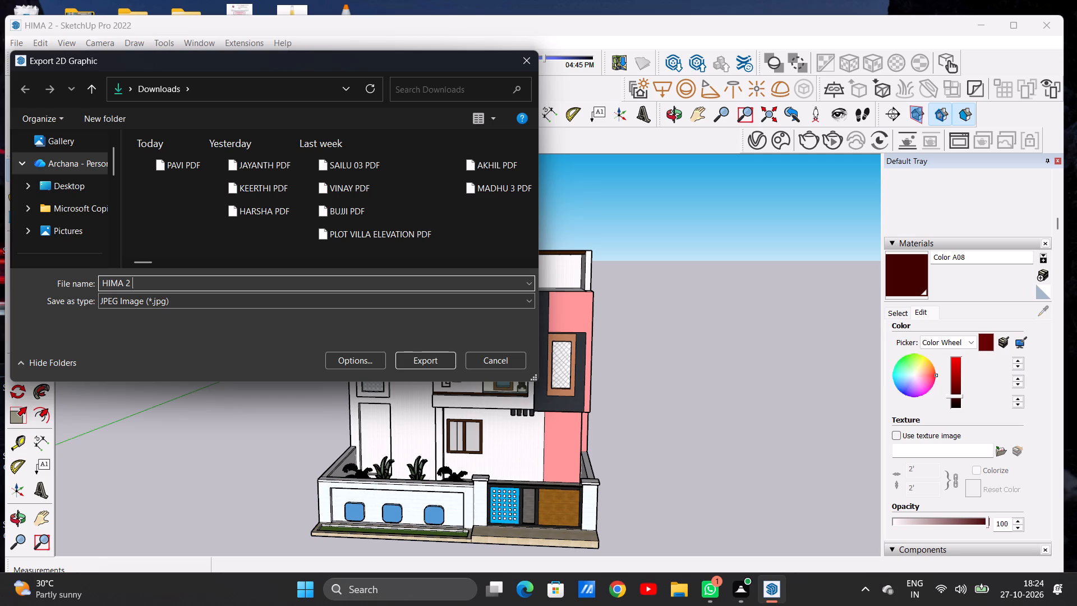
type("PDF")
left_click(427, 355)
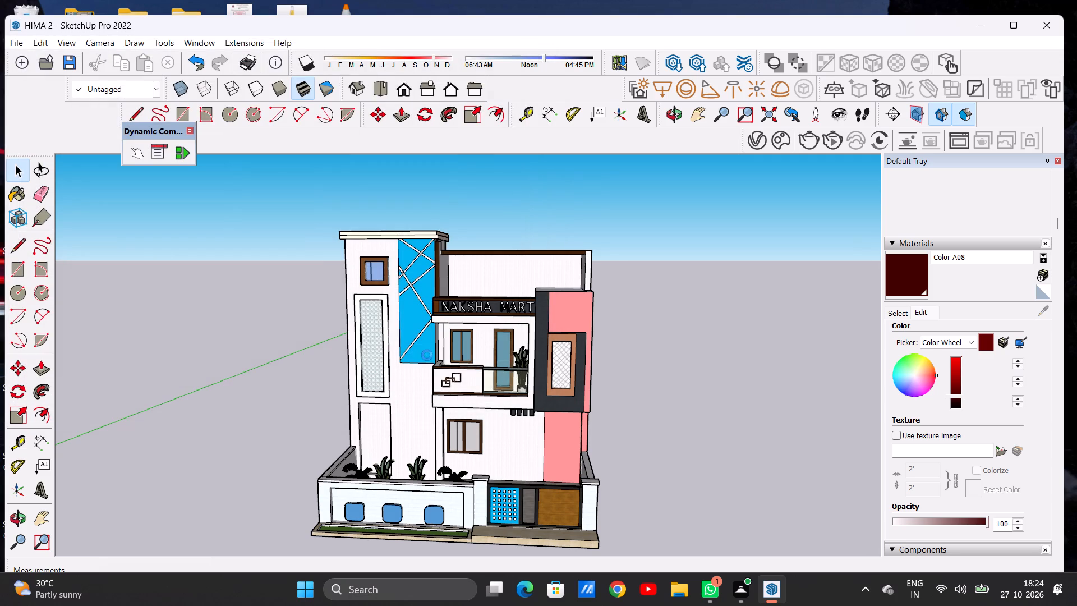